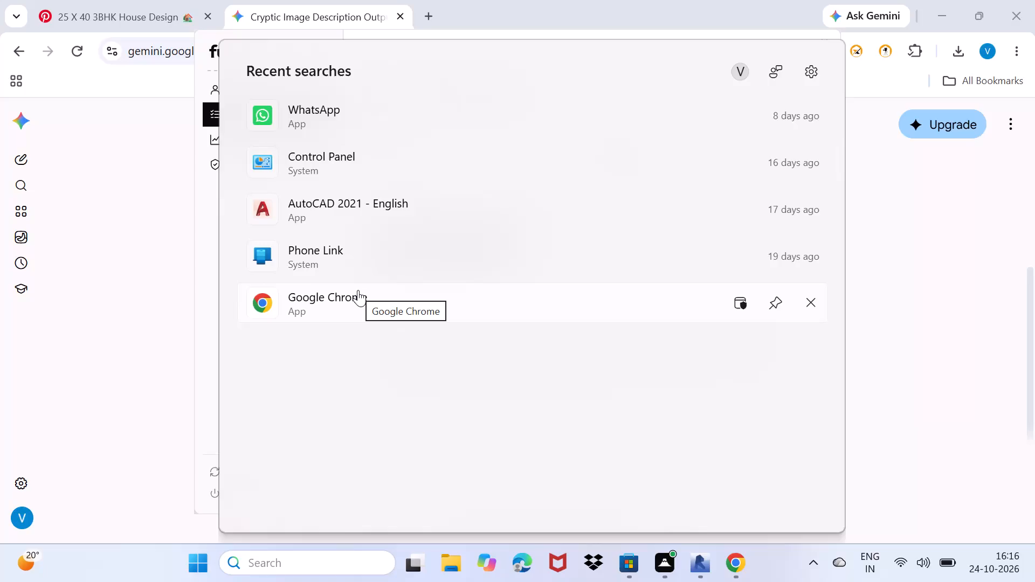
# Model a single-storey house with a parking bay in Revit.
# Open Google Chrome with the profile that has the blue V avatar.
pyautogui.click(333, 302)
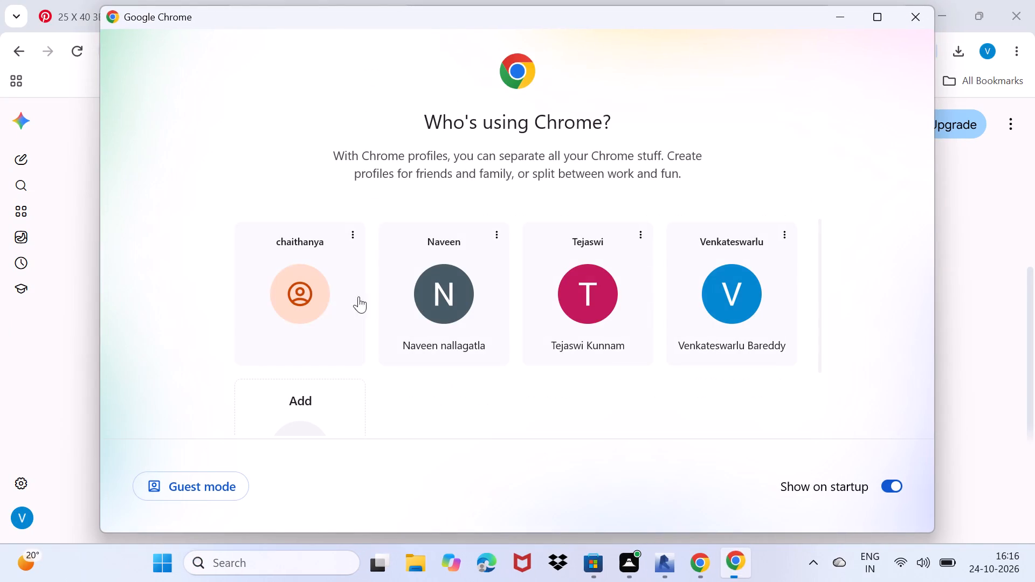
pyautogui.click(753, 273)
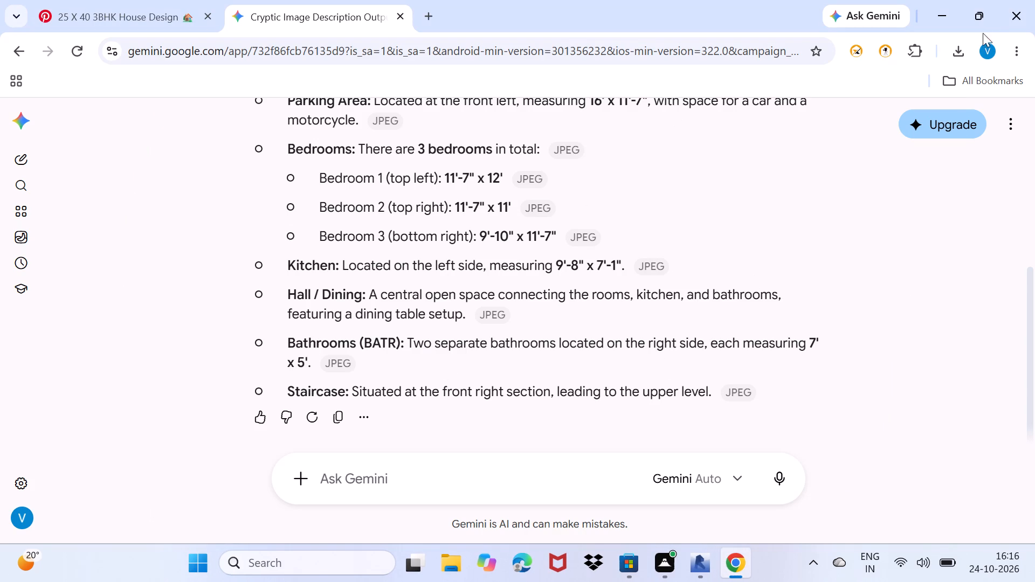
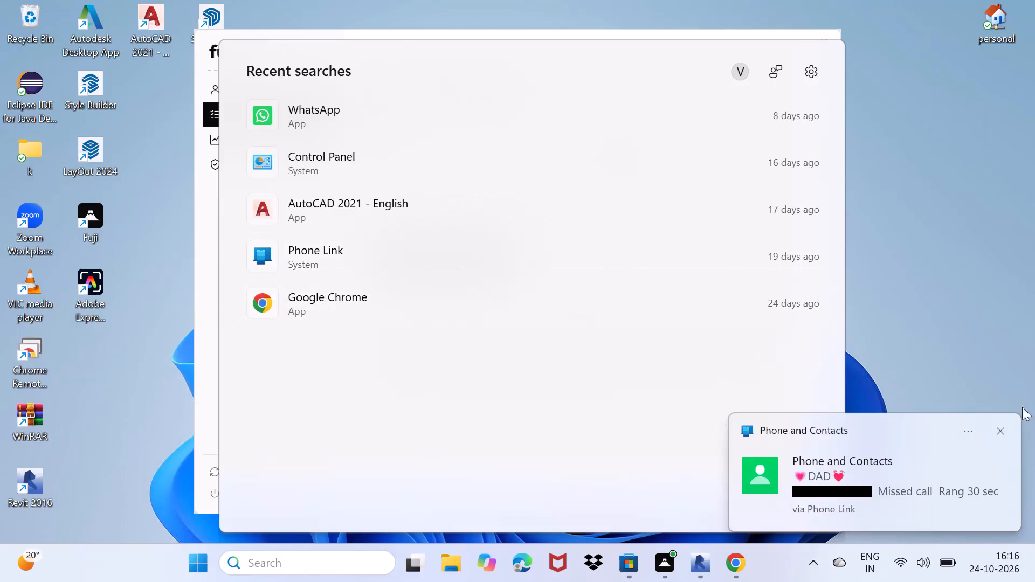
# Dismiss the Phone Link missed-call notification.
pyautogui.click(997, 429)
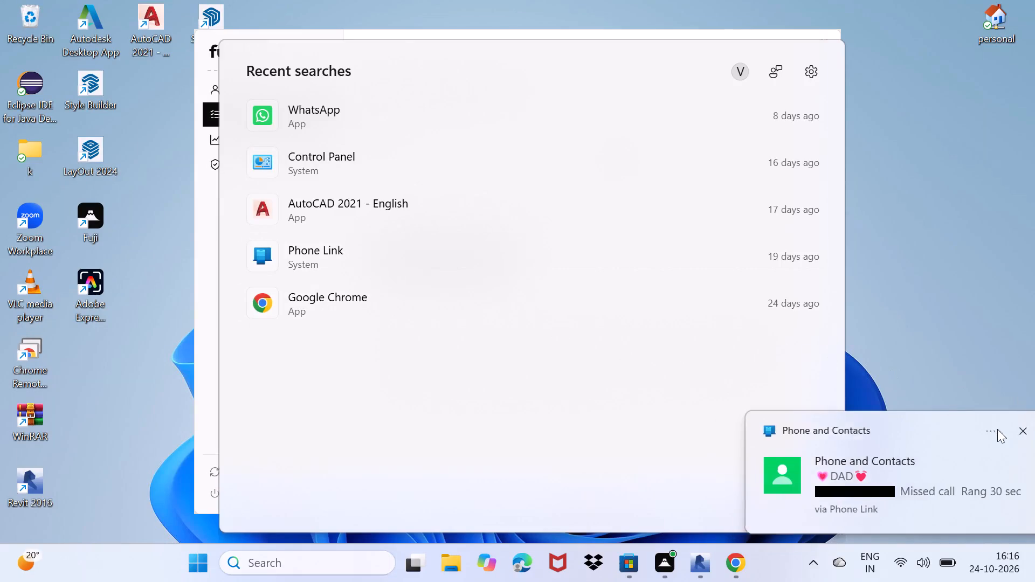
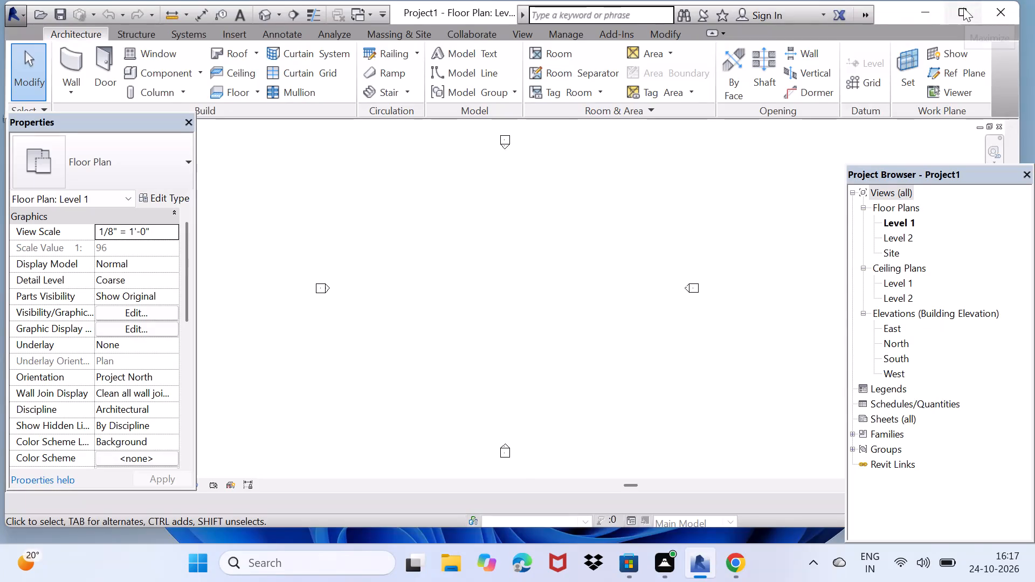
# Maximize the Revit window showing the Level 1 floor plan of Project1.
pyautogui.click(963, 8)
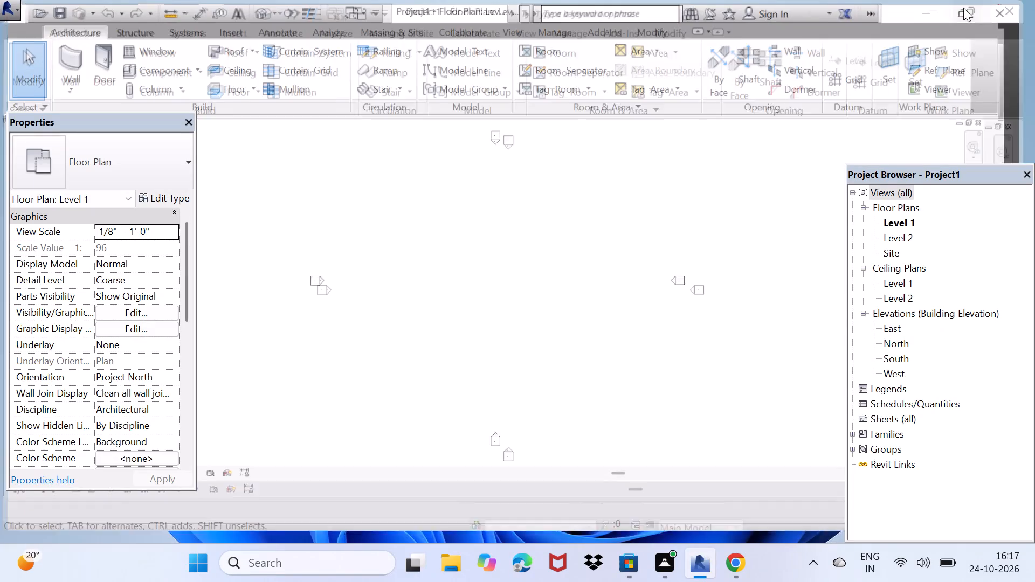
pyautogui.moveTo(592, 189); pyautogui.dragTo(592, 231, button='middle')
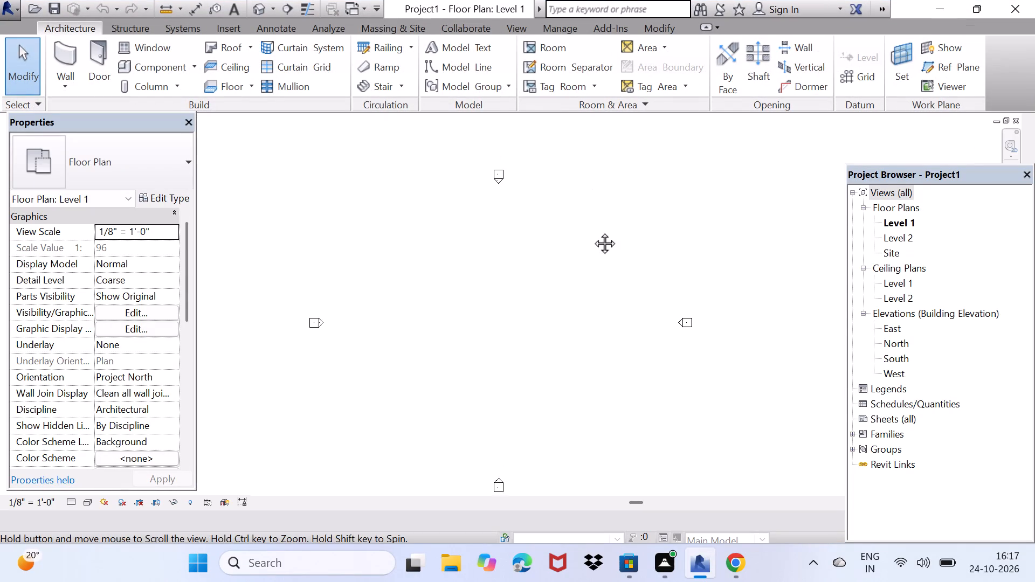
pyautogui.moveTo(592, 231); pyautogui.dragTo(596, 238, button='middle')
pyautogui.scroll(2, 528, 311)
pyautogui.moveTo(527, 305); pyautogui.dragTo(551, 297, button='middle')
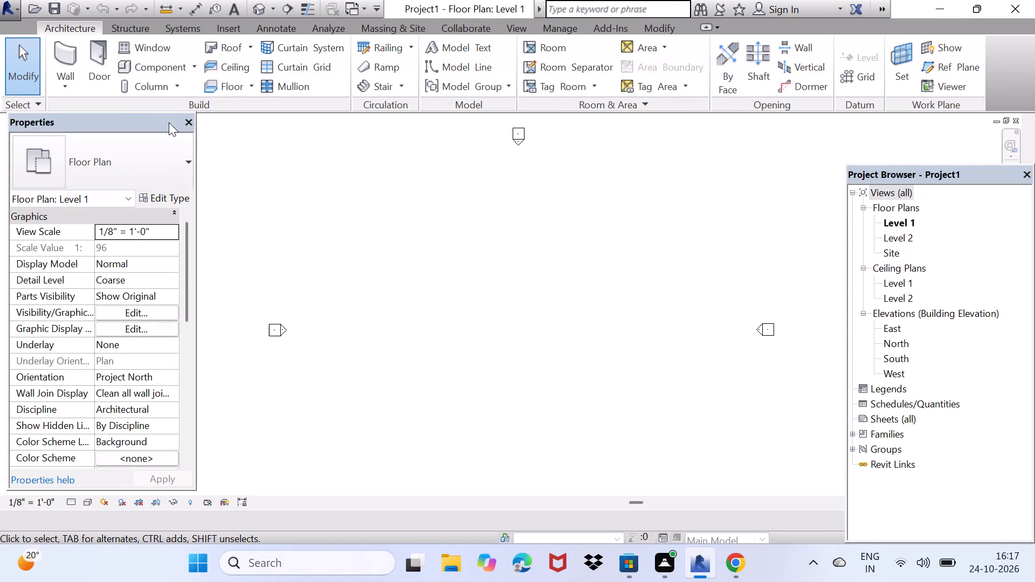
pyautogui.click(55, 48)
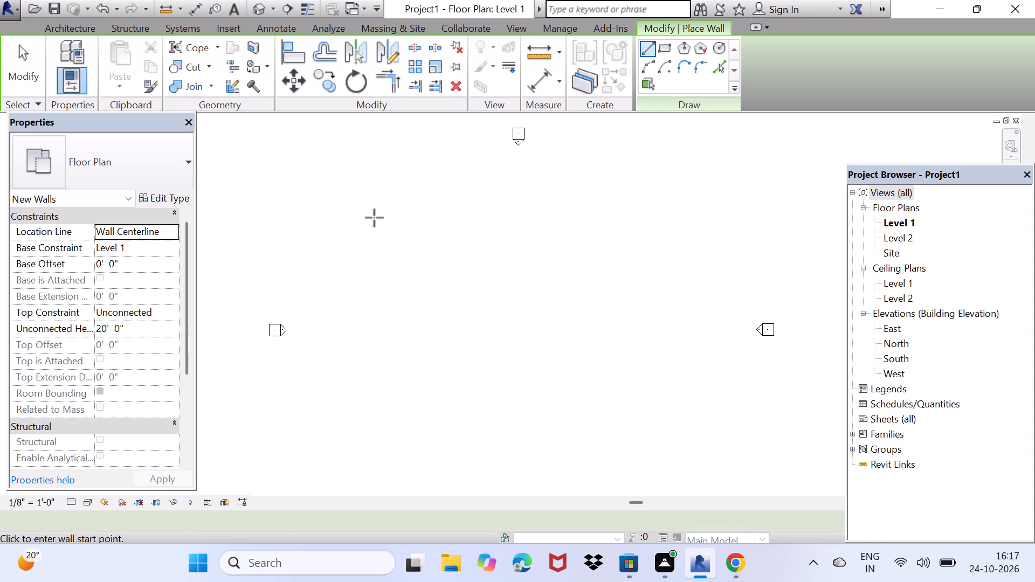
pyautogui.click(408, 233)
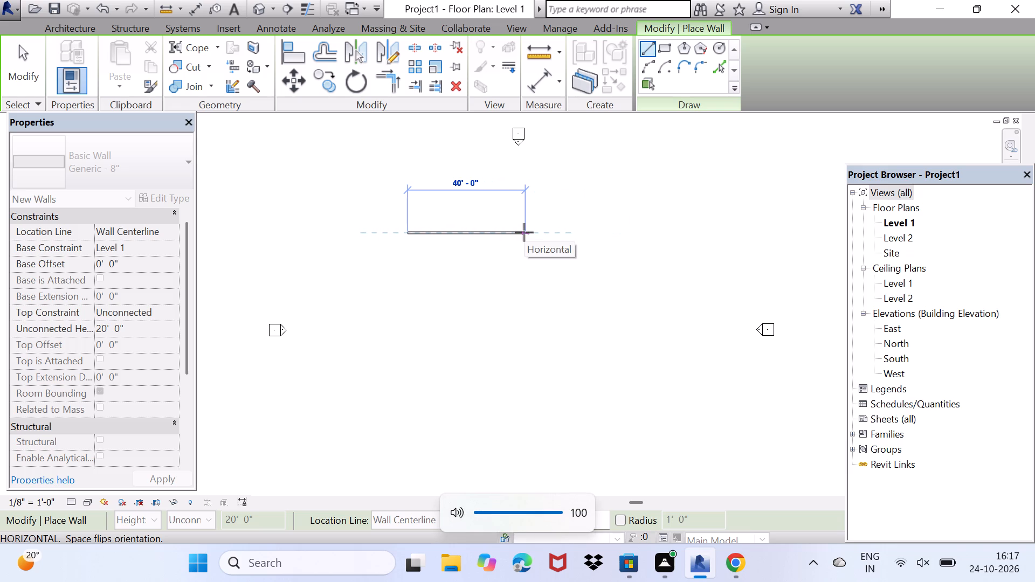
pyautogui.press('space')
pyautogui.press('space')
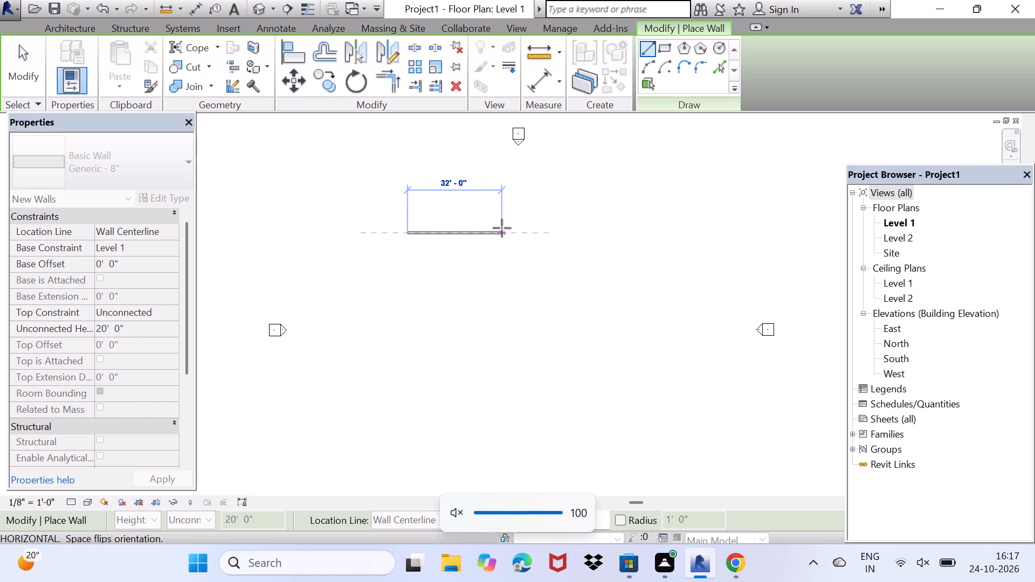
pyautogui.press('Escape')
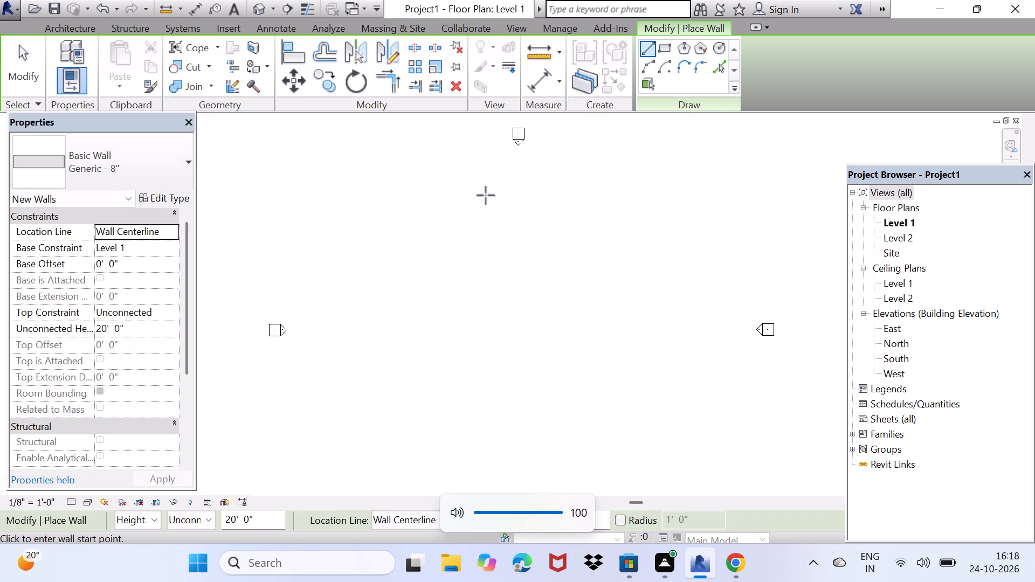
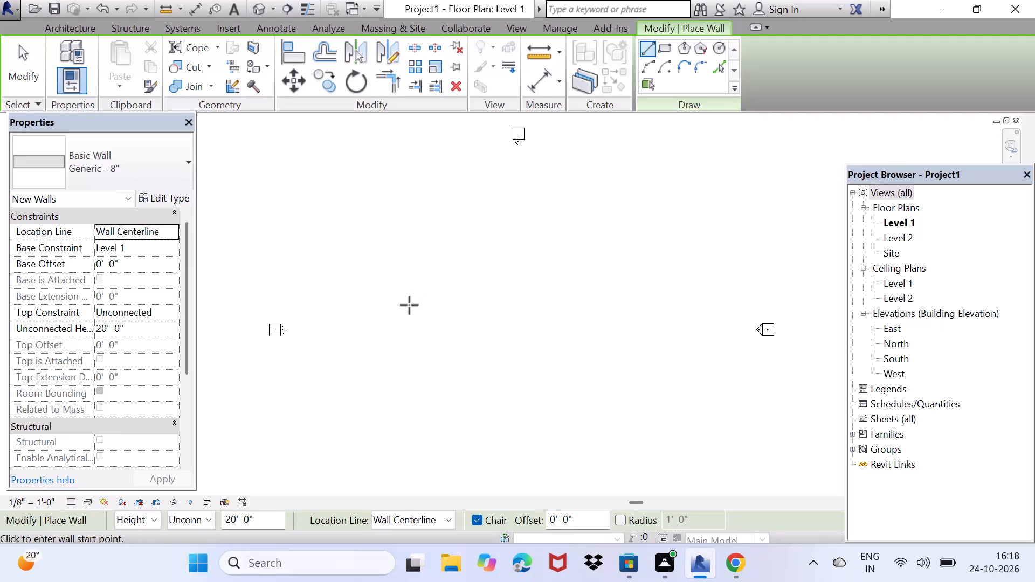
# Draw the closed rectangular outline of exterior Generic - 8" walls, 25' wide by 40' deep.
pyautogui.click(390, 248)
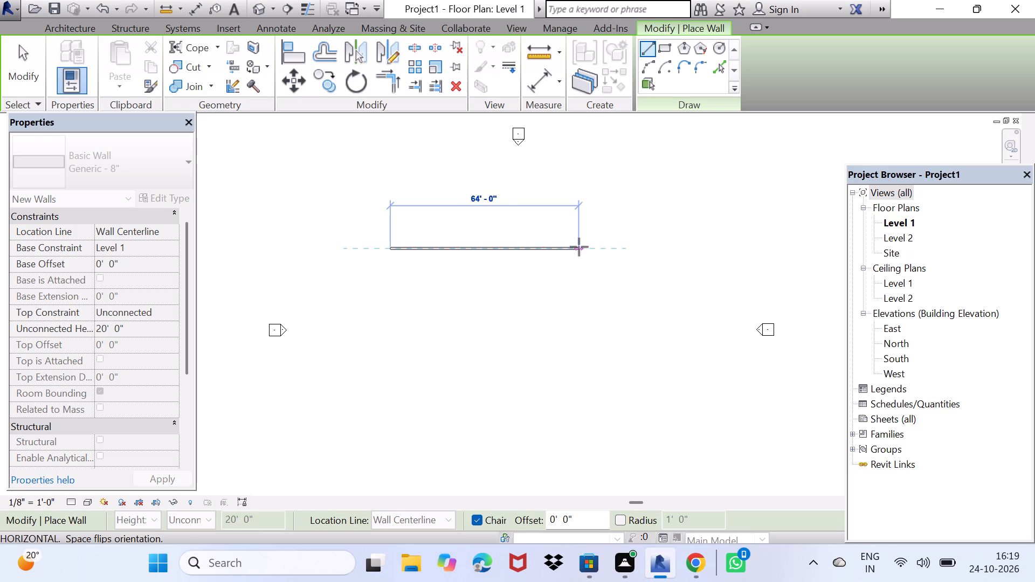
pyautogui.press('2')
pyautogui.write("5'")
pyautogui.press('Return')
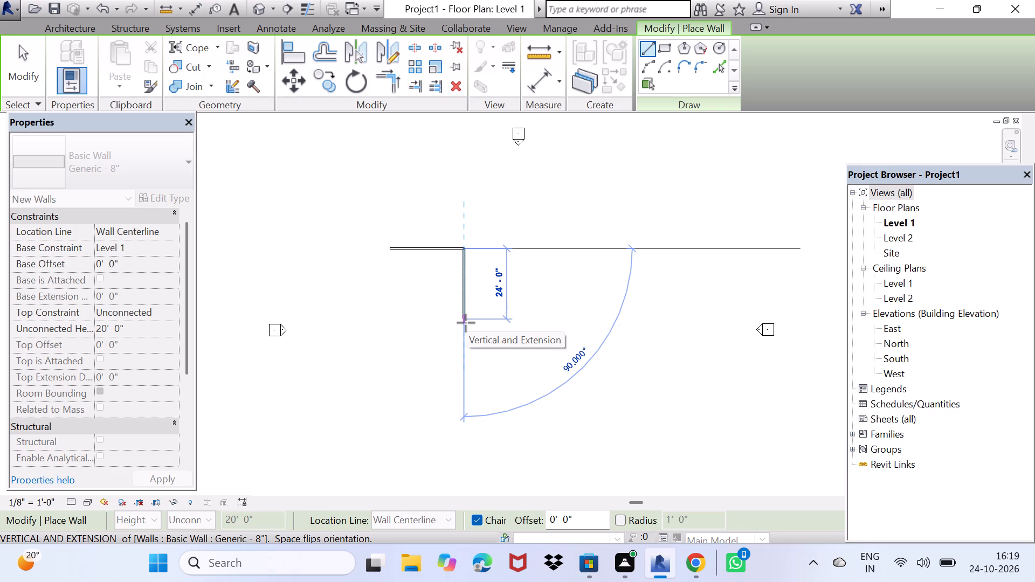
pyautogui.write("40'")
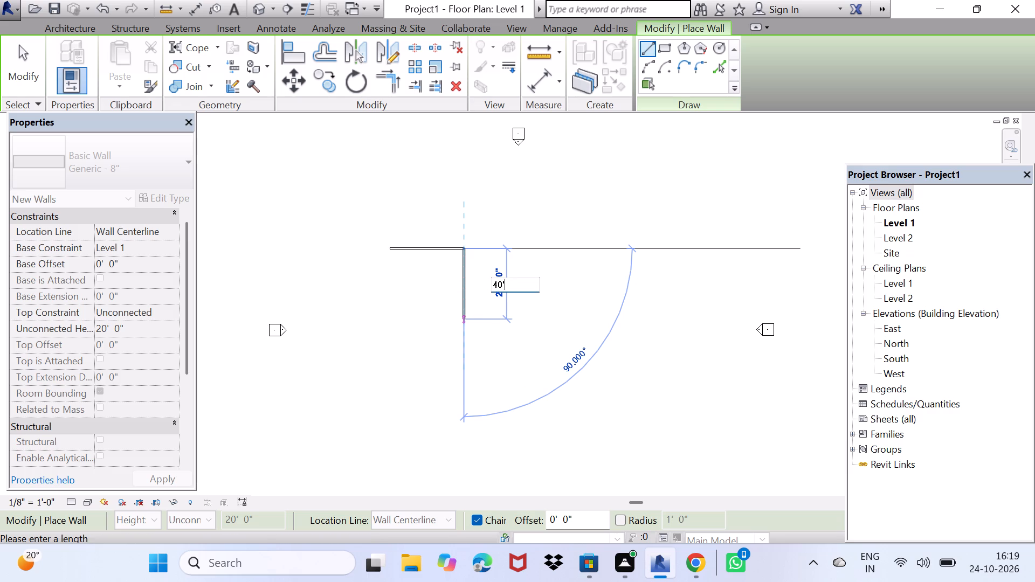
pyautogui.press('Return')
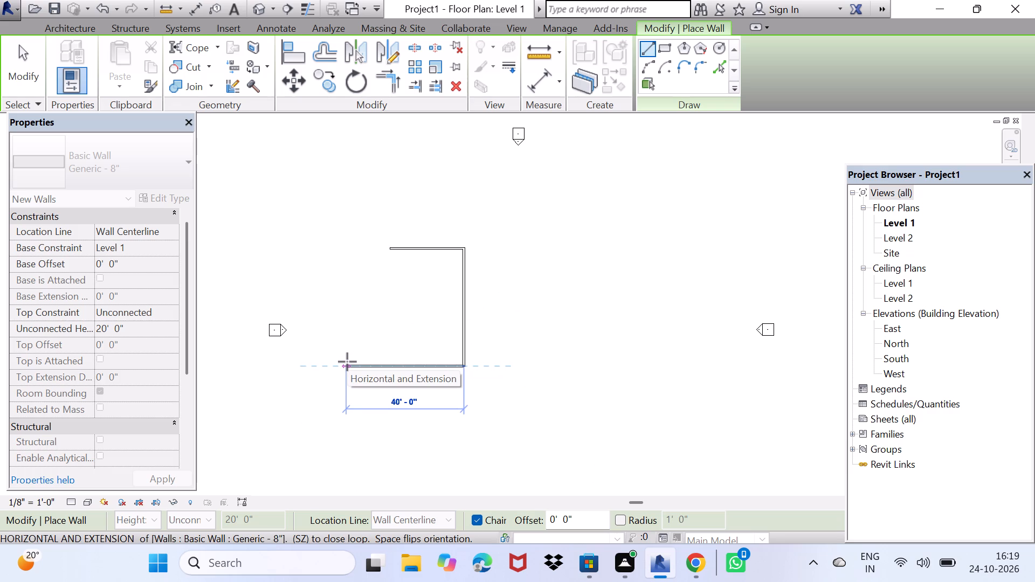
pyautogui.press('2')
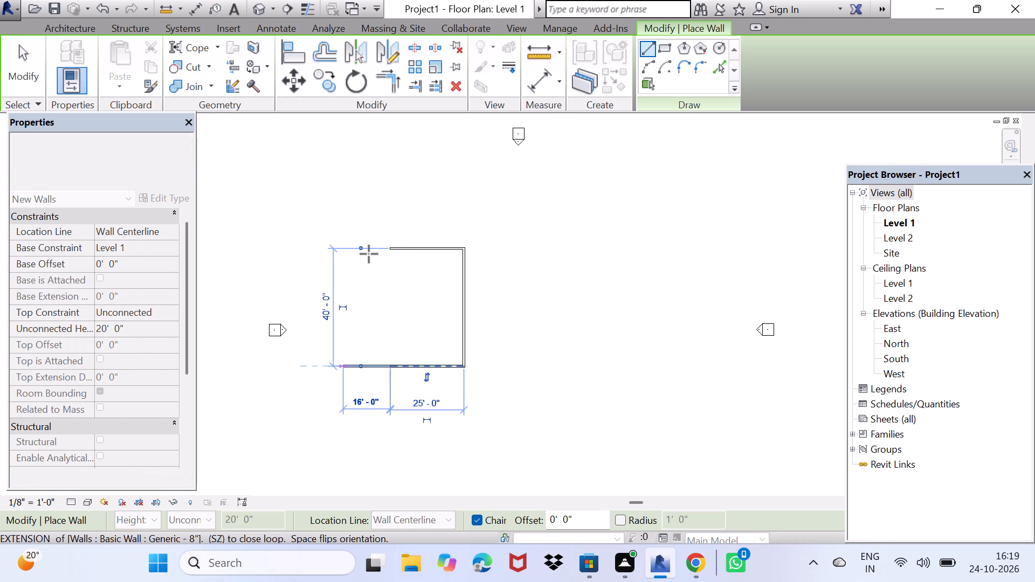
pyautogui.click(389, 250)
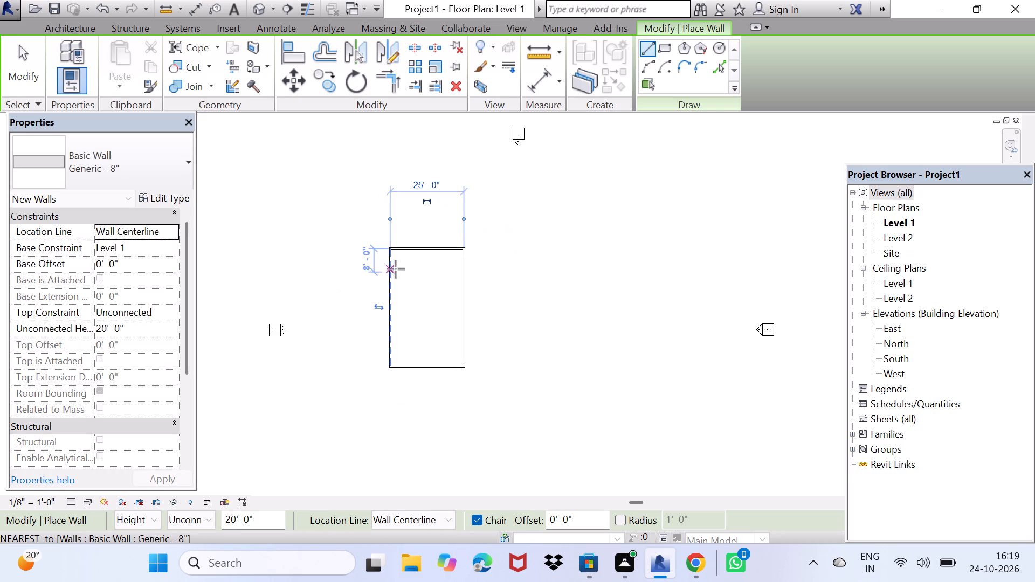
pyautogui.scroll(4, 396, 269)
pyautogui.press('space')
pyautogui.scroll(2, 398, 237)
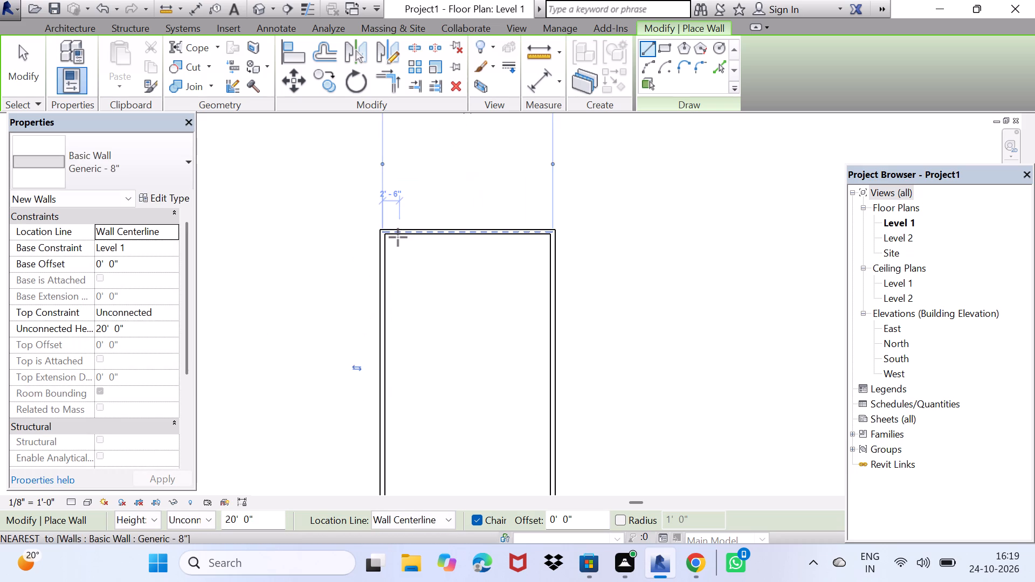
pyautogui.press('Escape')
# Offset copies of the plan's north and west exterior walls 11' 7" inward to create two interior walls.
pyautogui.moveTo(417, 327); pyautogui.dragTo(417, 262, button='middle')
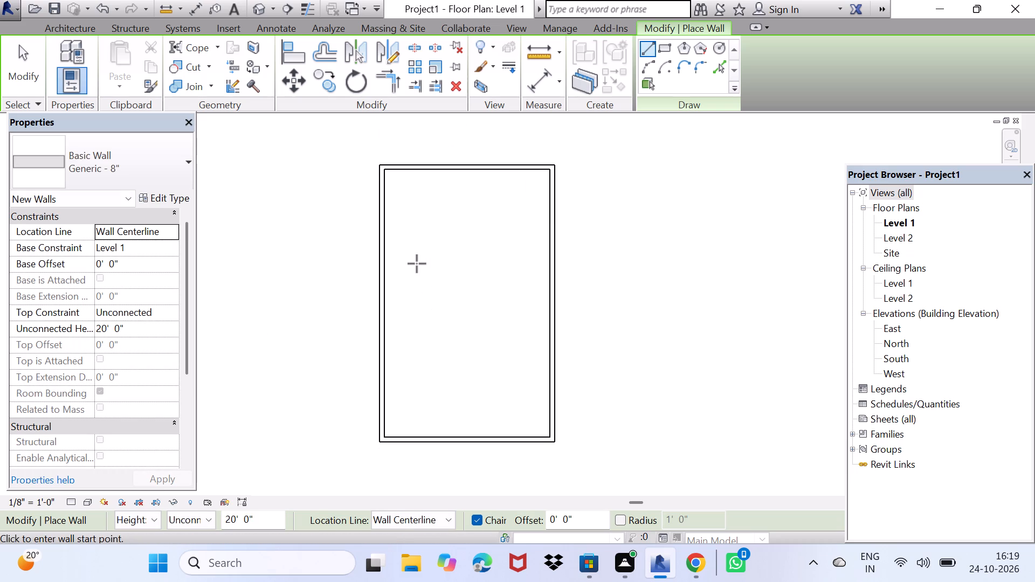
pyautogui.click(336, 54)
pyautogui.click(182, 521)
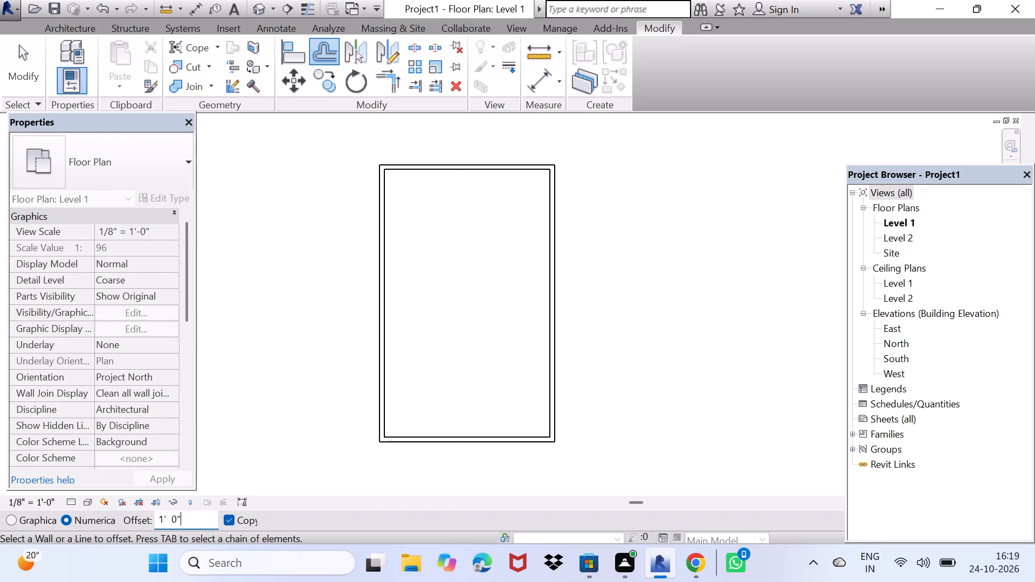
pyautogui.press('BackSpace')
pyautogui.press('BackSpace')
pyautogui.press('BackSpace')
pyautogui.press('BackSpace')
pyautogui.press('BackSpace')
pyautogui.press('BackSpace')
pyautogui.write('11')
pyautogui.press("'")
pyautogui.press('7')
pyautogui.hotkey('shift', '"')
pyautogui.press('Return')
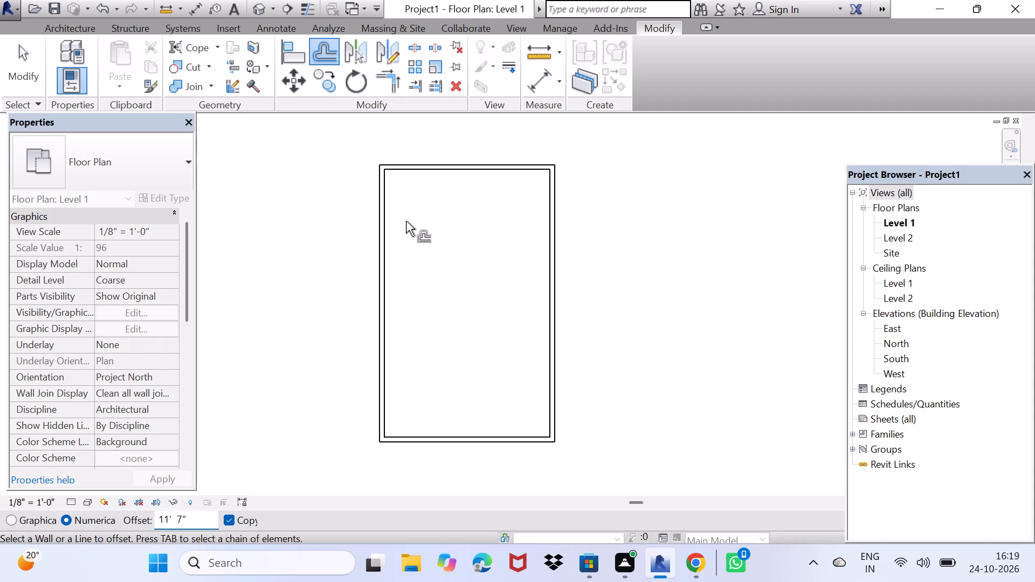
pyautogui.click(426, 170)
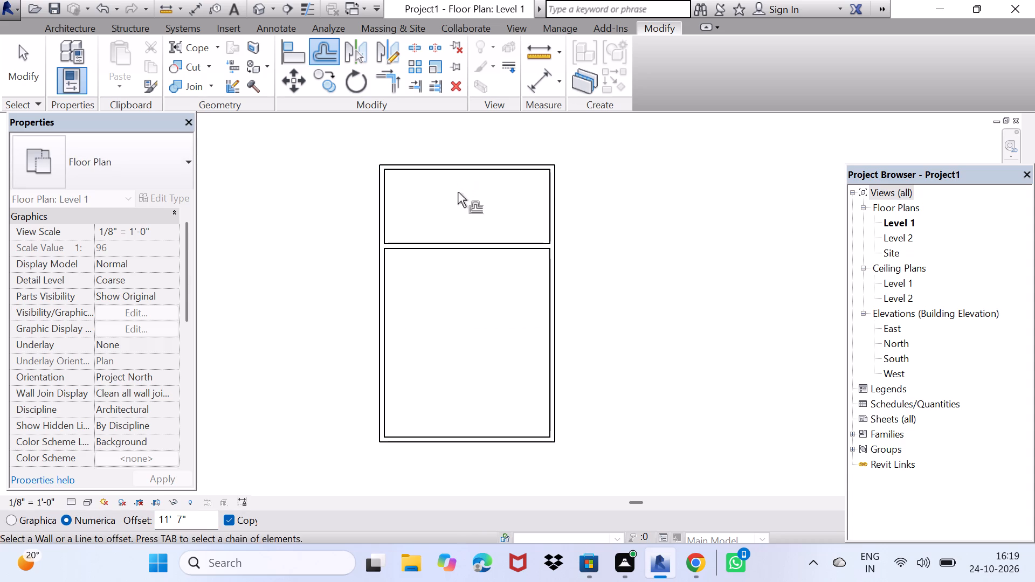
pyautogui.click(384, 208)
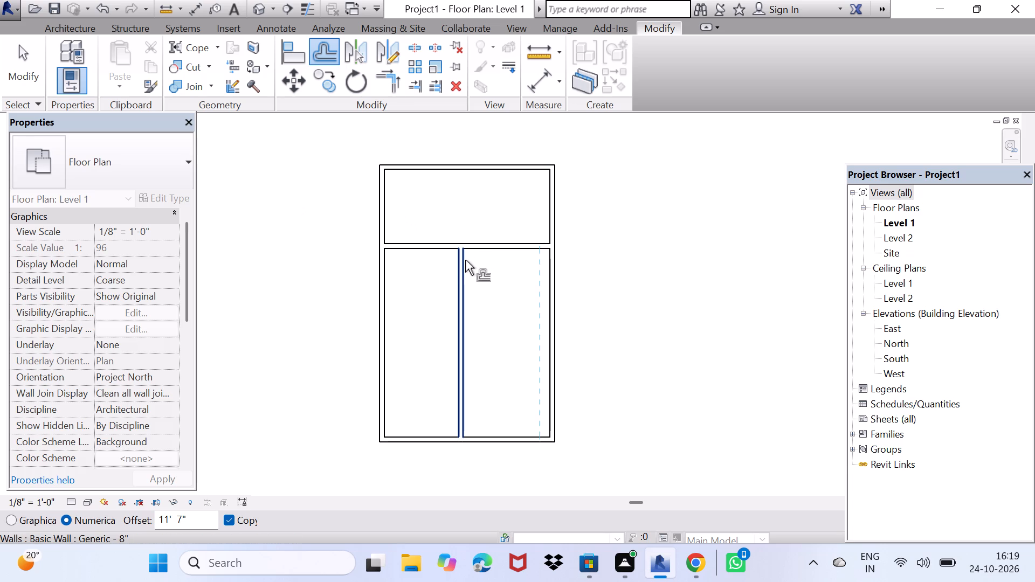
pyautogui.press('space')
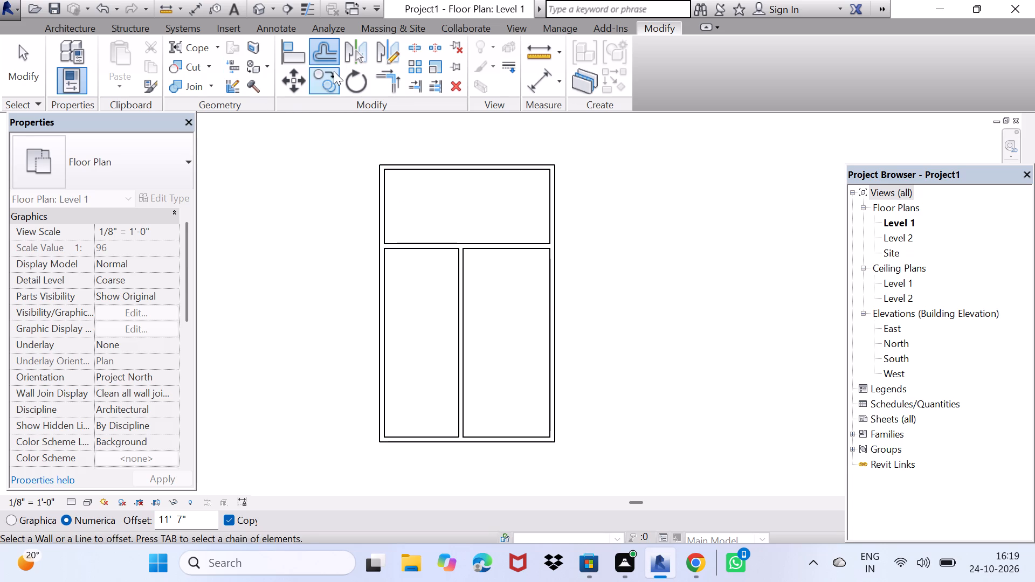
# Trim/Extend the vertical interior wall to the north exterior wall, and rejoin the north wall with the west wall at their corner.
pyautogui.click(385, 74)
pyautogui.click(458, 262)
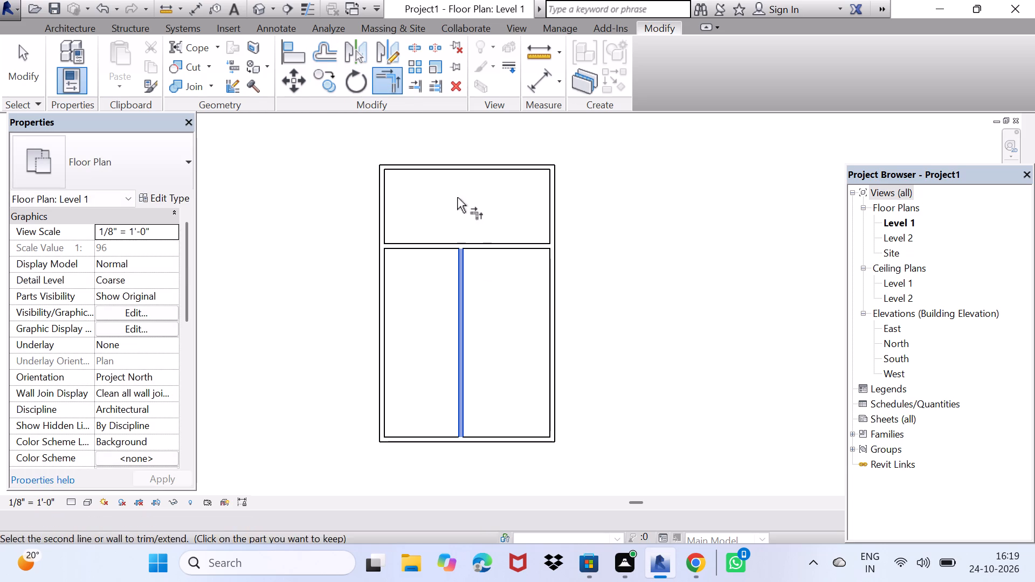
pyautogui.click(467, 164)
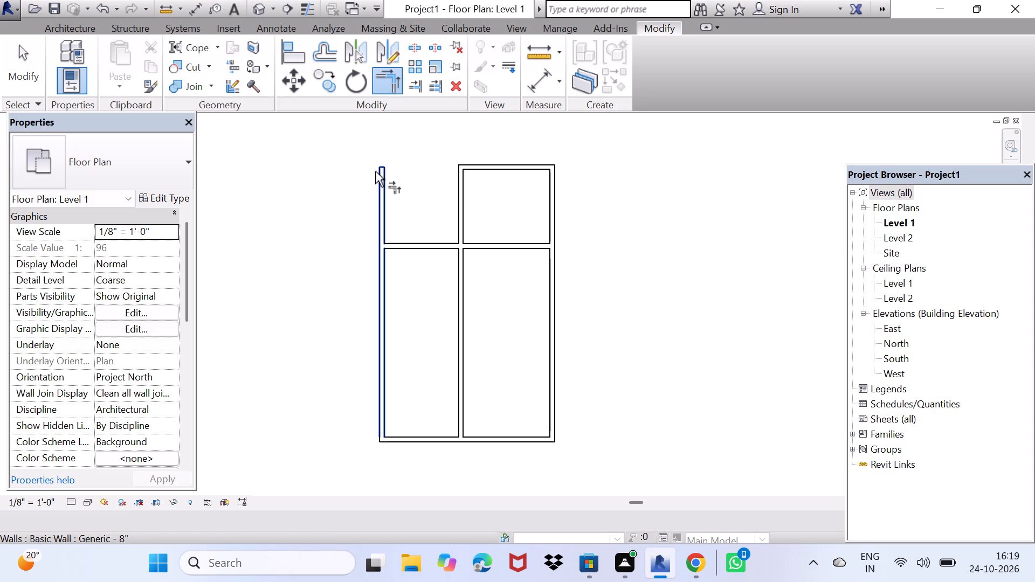
pyautogui.click(382, 168)
pyautogui.click(473, 167)
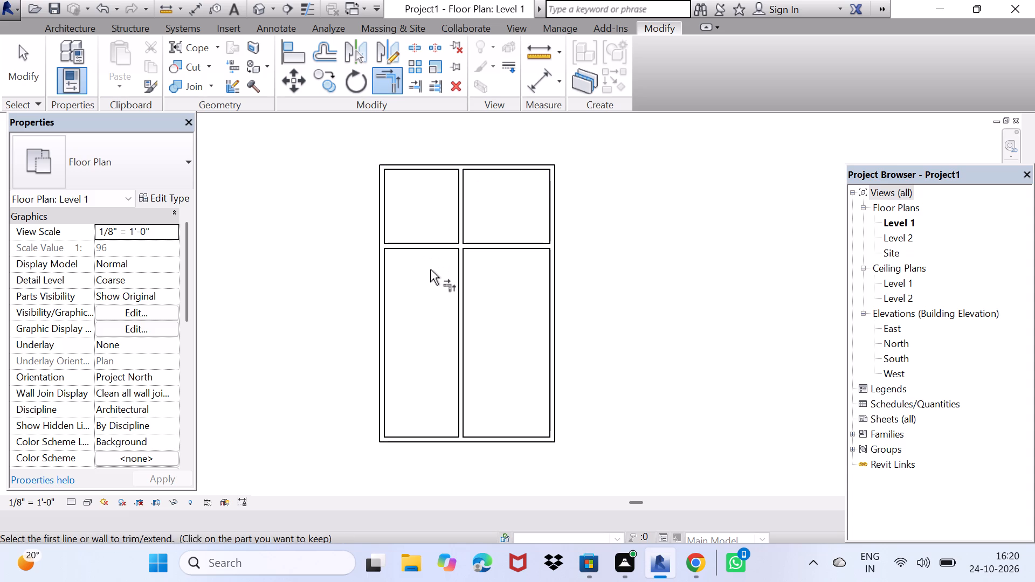
pyautogui.press('space')
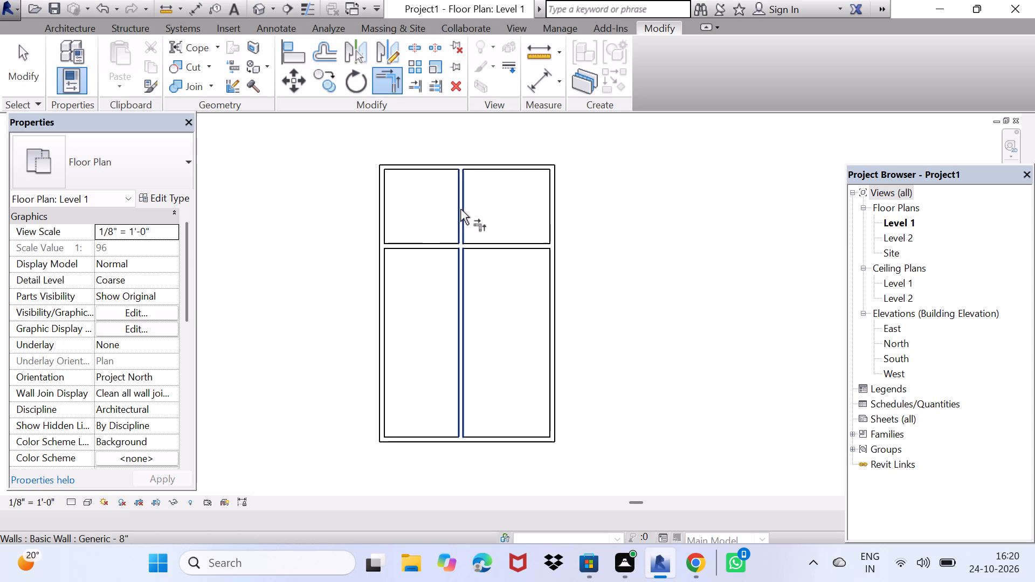
pyautogui.scroll(1, 460, 208)
pyautogui.press('space')
pyautogui.press('Escape')
pyautogui.press('Escape')
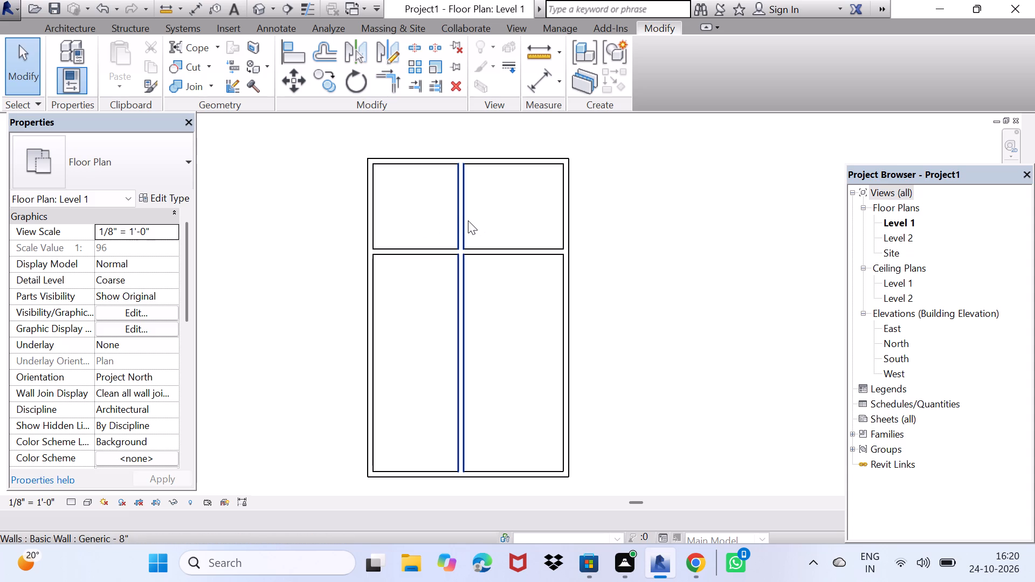
# Nudge the vertical interior wall three increments toward the east exterior wall.
pyautogui.click(461, 222)
pyautogui.press('Right')
pyautogui.press('Right')
pyautogui.press('Right')
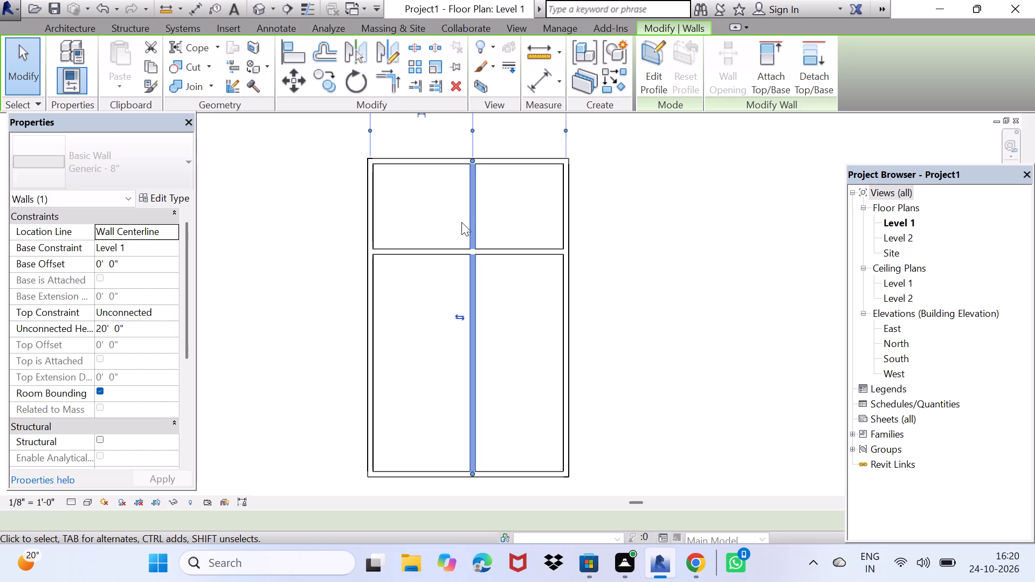
pyautogui.press('`')
pyautogui.press('Escape')
pyautogui.press('Escape')
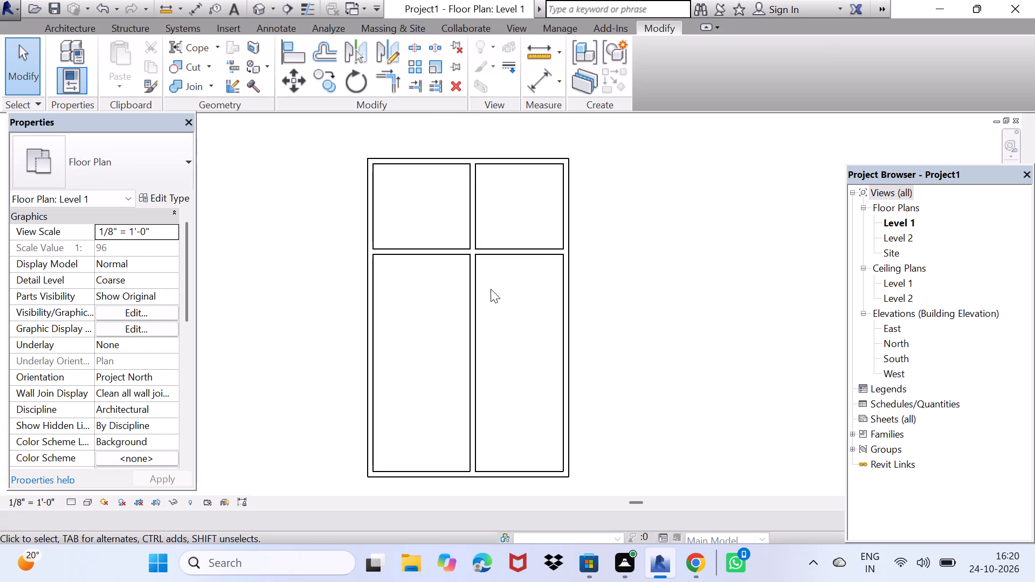
# Select the vertical interior wall that runs the full depth of the plan.
pyautogui.click(471, 295)
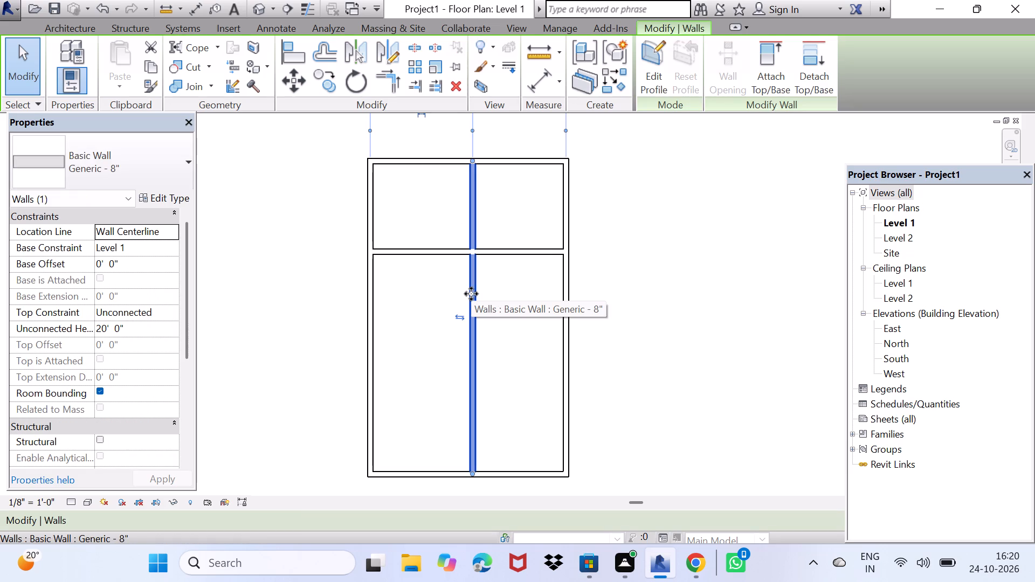
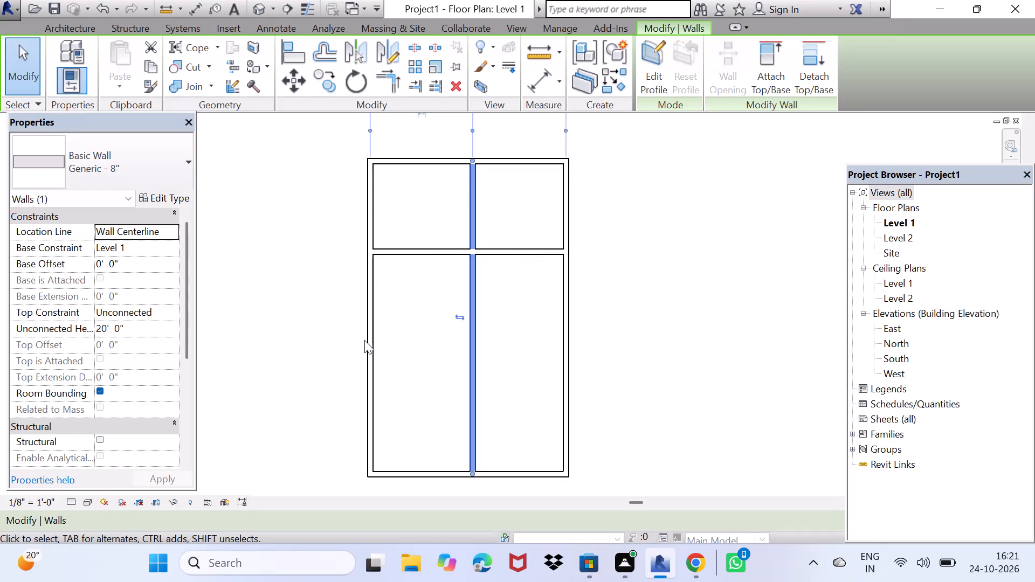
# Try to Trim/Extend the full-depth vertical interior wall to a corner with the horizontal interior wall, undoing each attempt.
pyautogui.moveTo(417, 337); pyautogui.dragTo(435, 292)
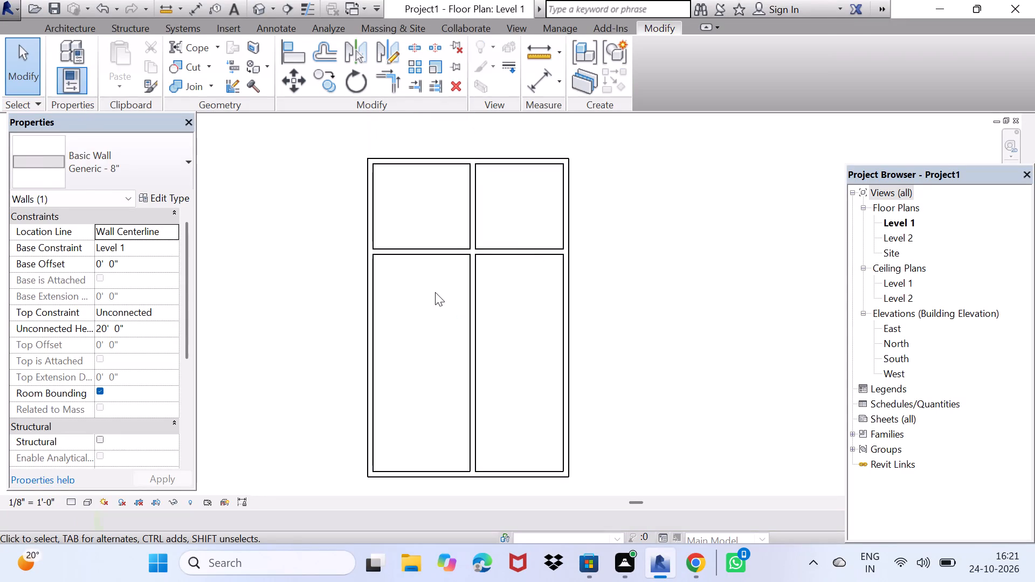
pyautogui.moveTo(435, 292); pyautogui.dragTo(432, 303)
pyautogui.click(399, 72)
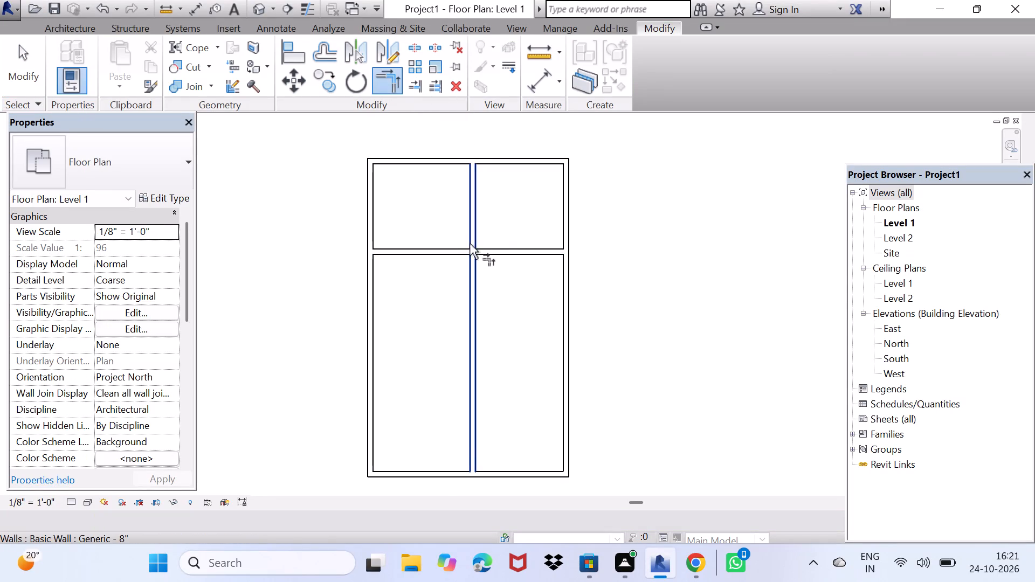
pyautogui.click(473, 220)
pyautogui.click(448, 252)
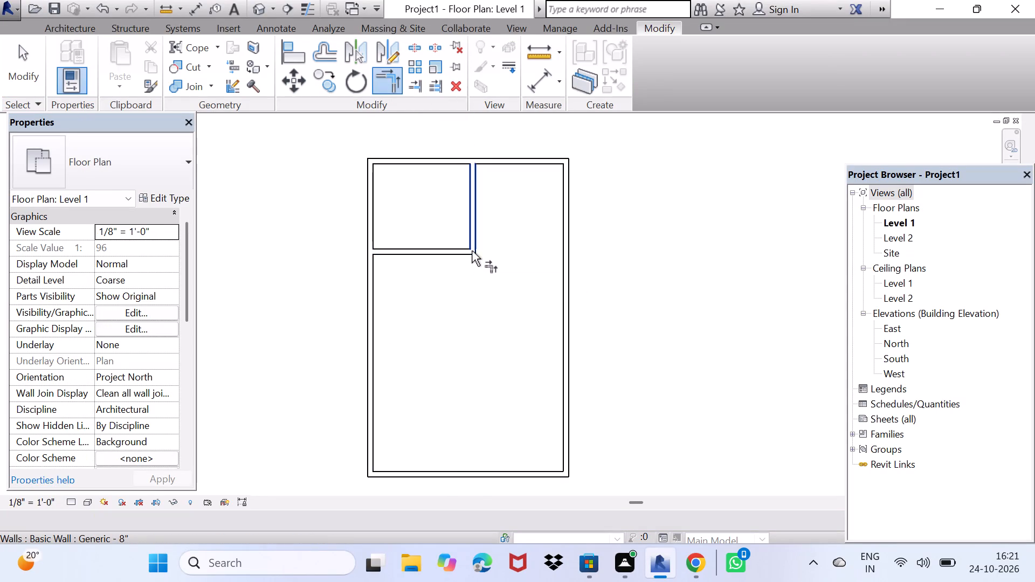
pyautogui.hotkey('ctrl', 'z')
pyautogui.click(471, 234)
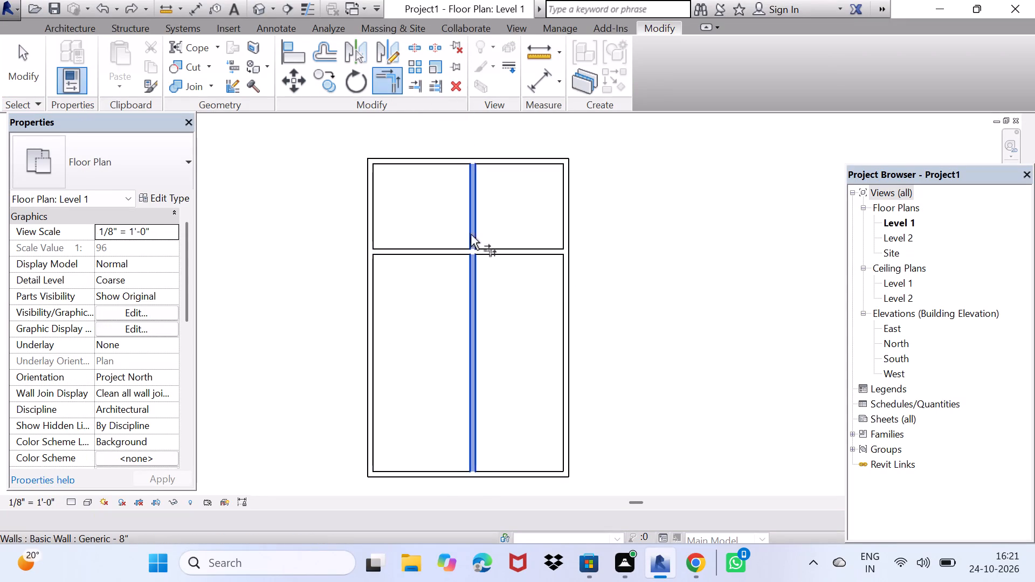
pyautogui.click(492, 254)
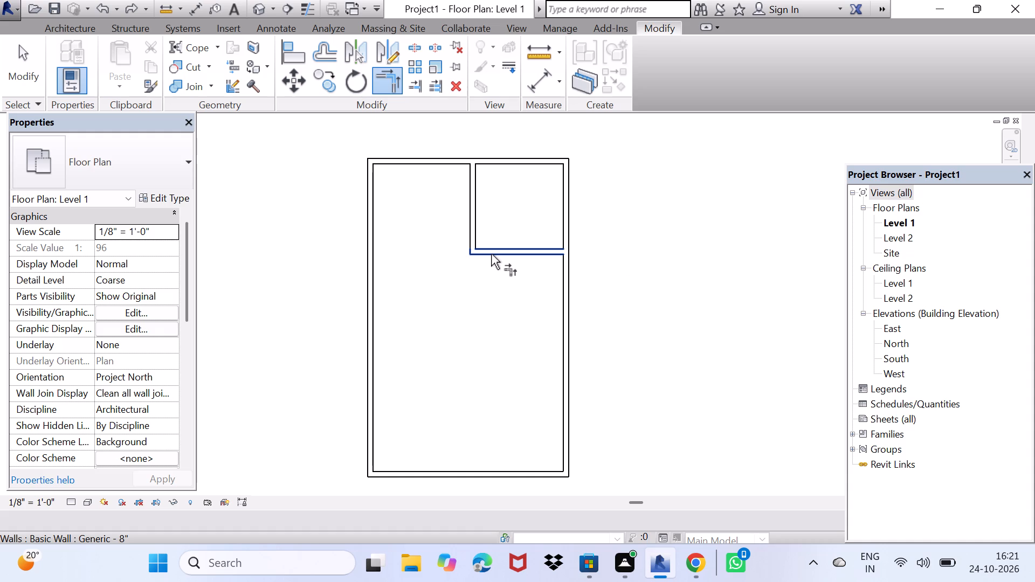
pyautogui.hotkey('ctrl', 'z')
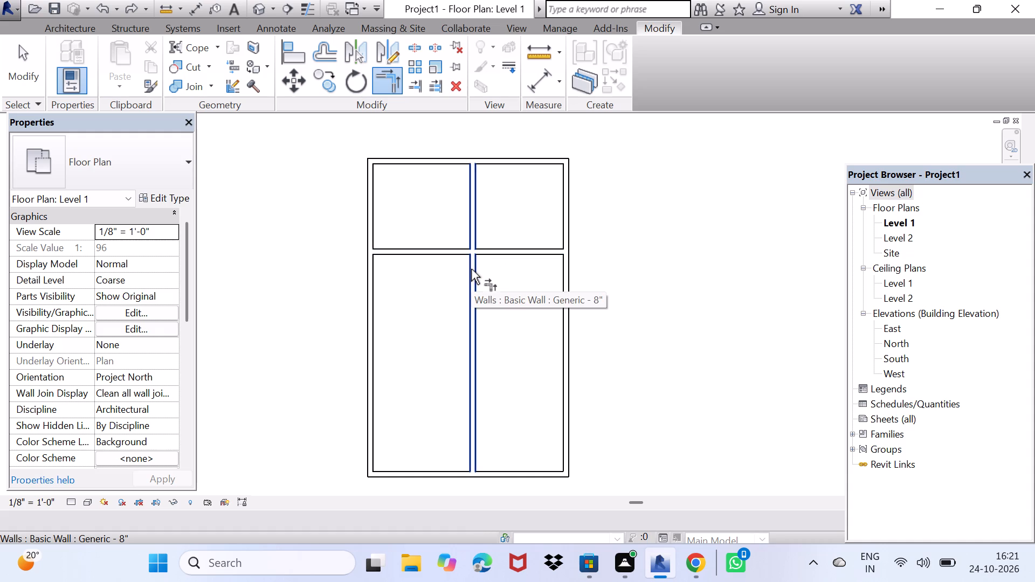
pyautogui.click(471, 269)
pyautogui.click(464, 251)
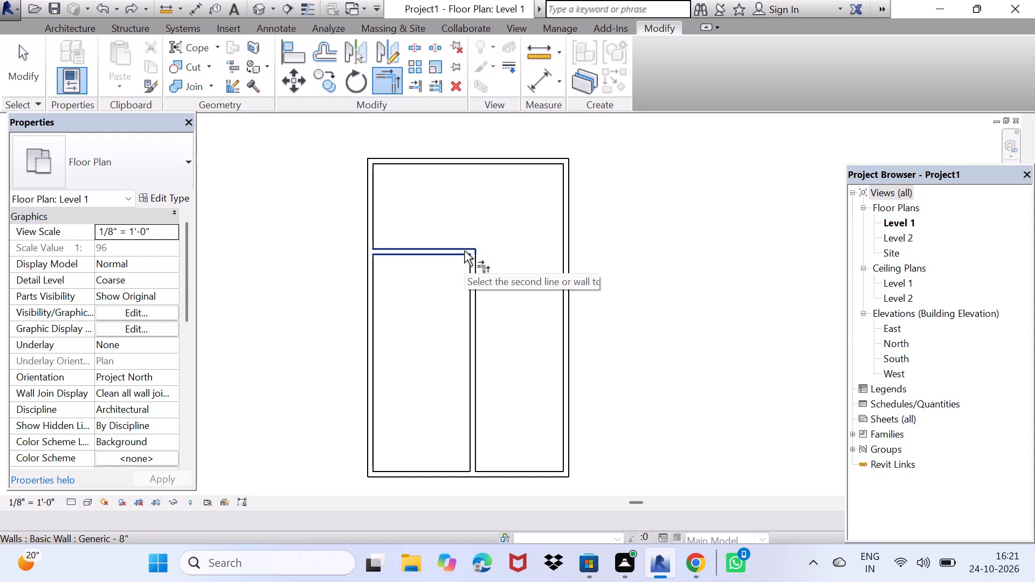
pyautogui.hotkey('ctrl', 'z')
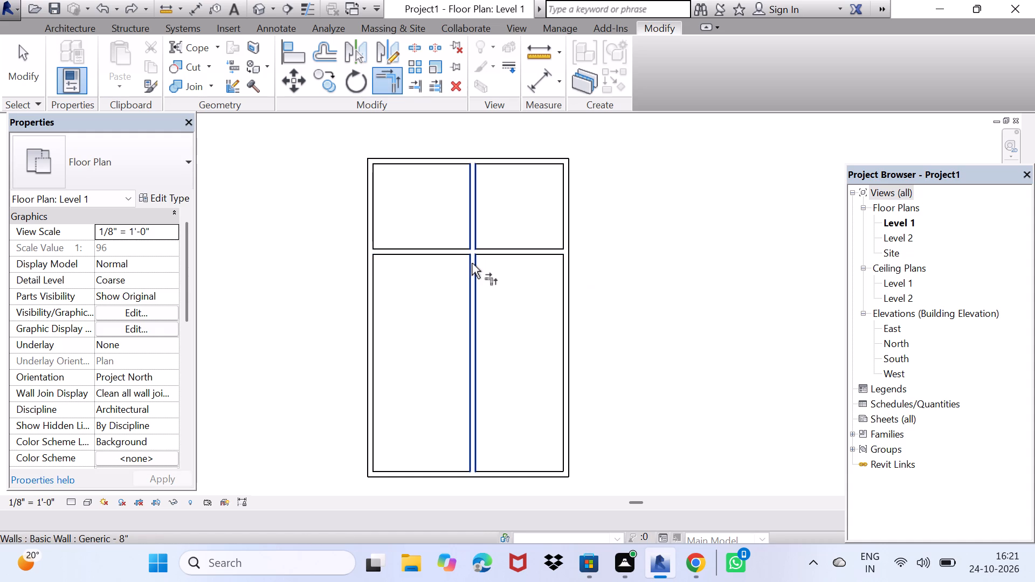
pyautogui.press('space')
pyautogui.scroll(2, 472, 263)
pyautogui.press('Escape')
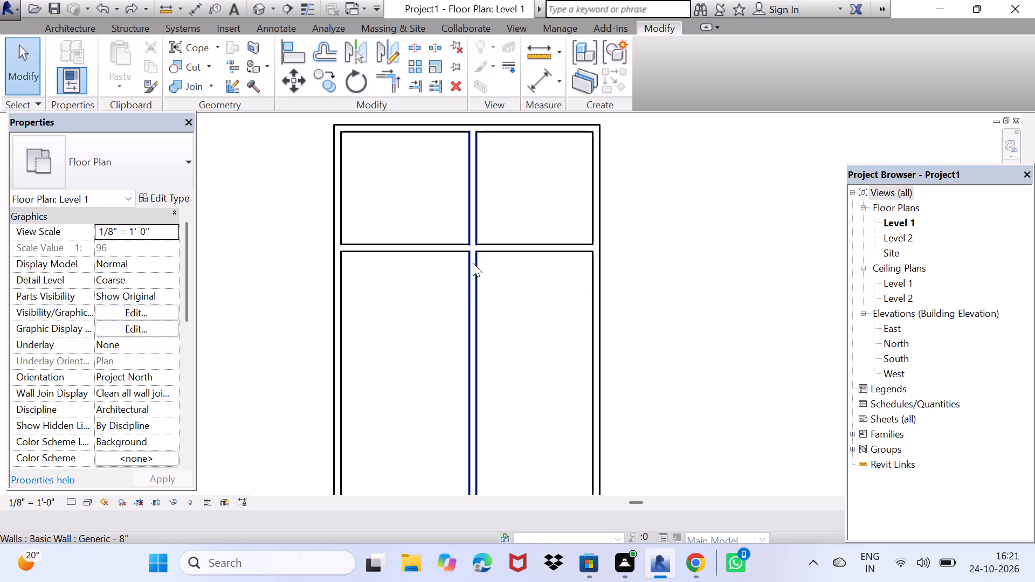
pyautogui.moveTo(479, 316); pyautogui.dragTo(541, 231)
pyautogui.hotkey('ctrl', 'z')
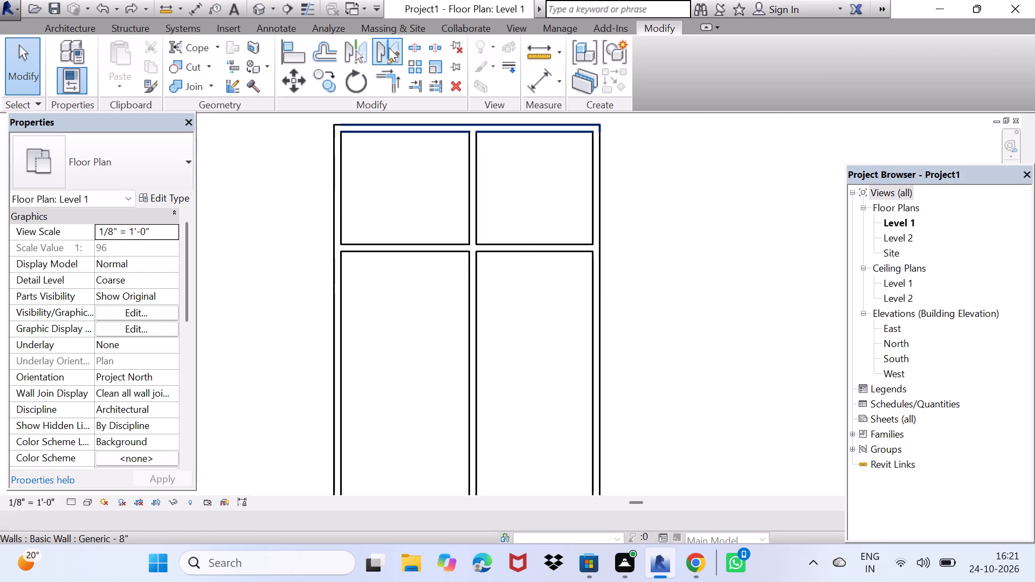
# Split the vertical interior wall at the horizontal interior wall and delete its southern portion.
pyautogui.click(422, 49)
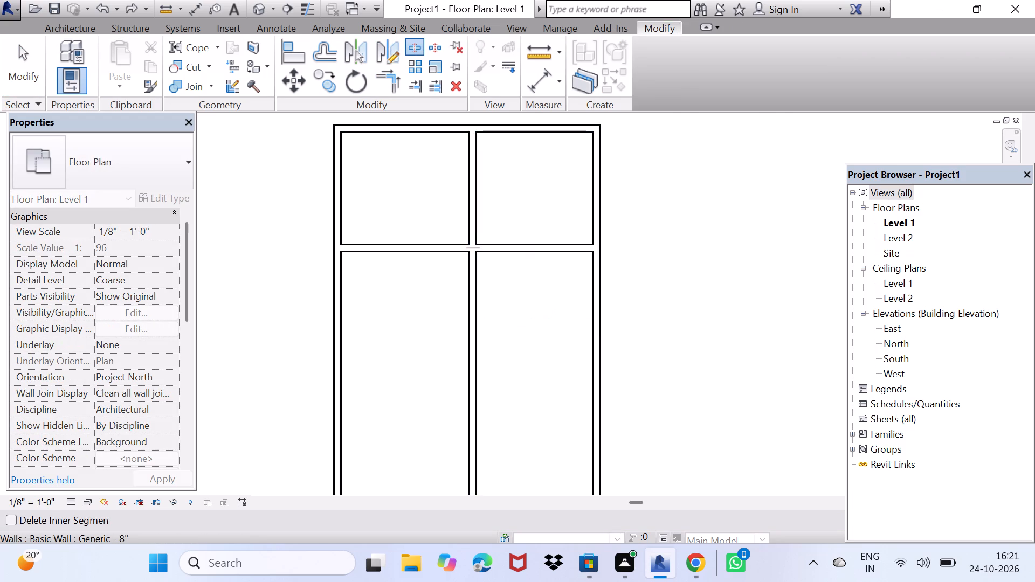
pyautogui.scroll(6, 471, 255)
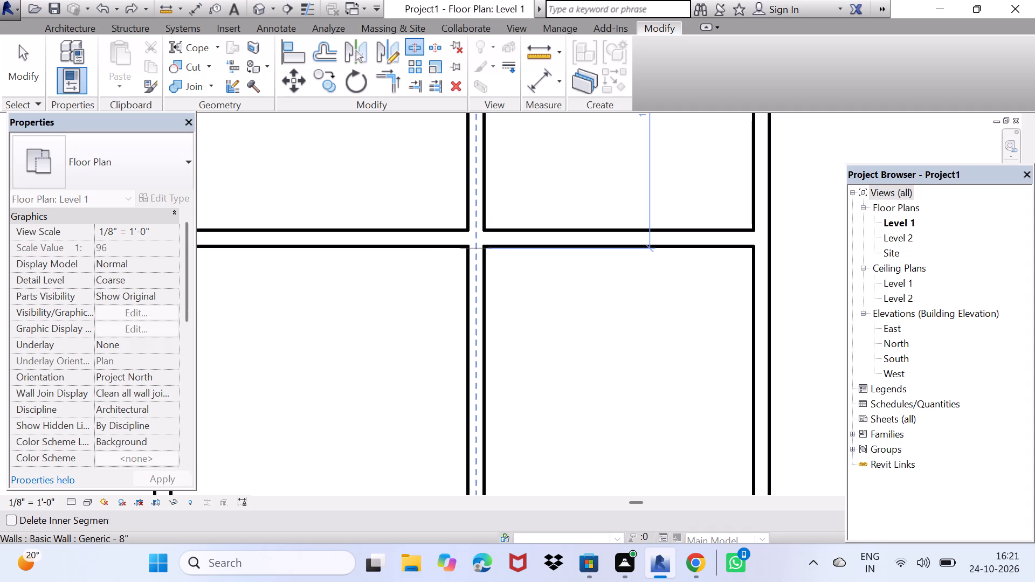
pyautogui.click(474, 251)
pyautogui.press('space')
pyautogui.write('`')
pyautogui.press('Escape')
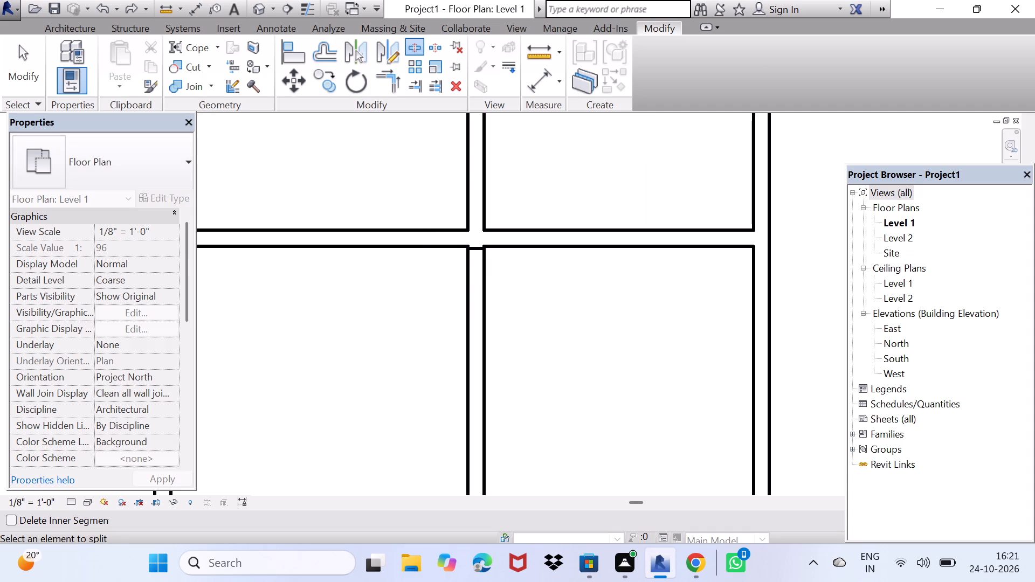
pyautogui.press('Escape')
pyautogui.click(478, 281)
pyautogui.press('Delete')
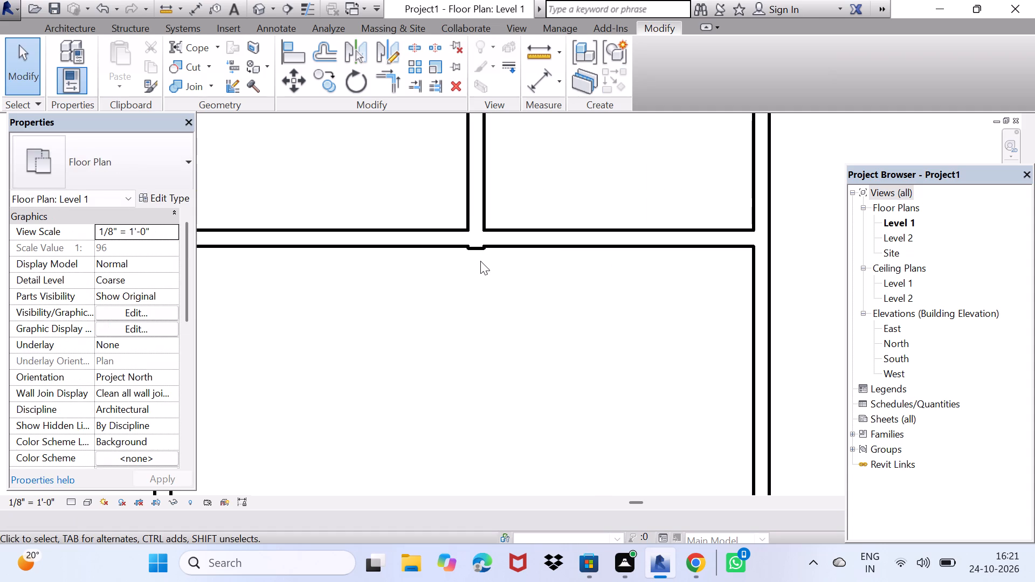
# Nudge the remaining vertical interior wall segment one increment north so its end no longer projects past the horizontal wall.
pyautogui.click(478, 254)
pyautogui.press('Up')
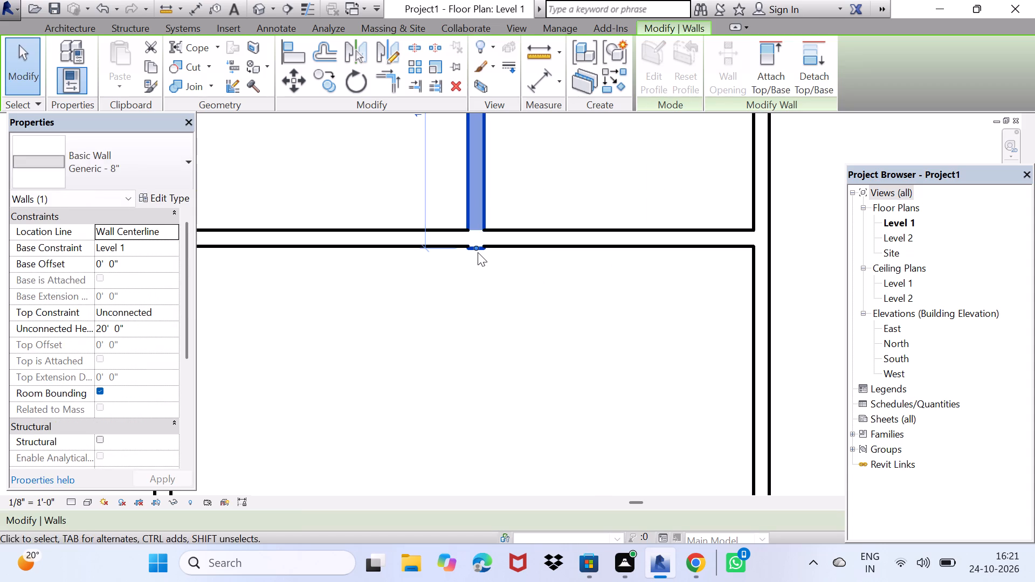
pyautogui.press('Escape')
# Offset a copy of the horizontal interior wall 9' 8" toward the south exterior wall.
pyautogui.scroll(-4, 473, 261)
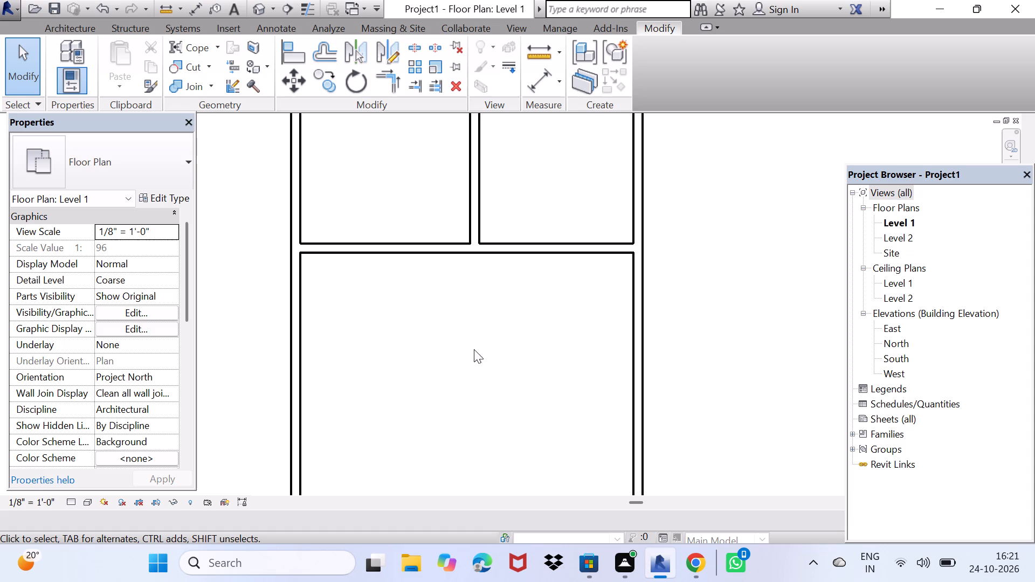
pyautogui.moveTo(471, 357); pyautogui.dragTo(500, 314)
pyautogui.scroll(-3, 467, 324)
pyautogui.moveTo(462, 358); pyautogui.dragTo(485, 314, button='middle')
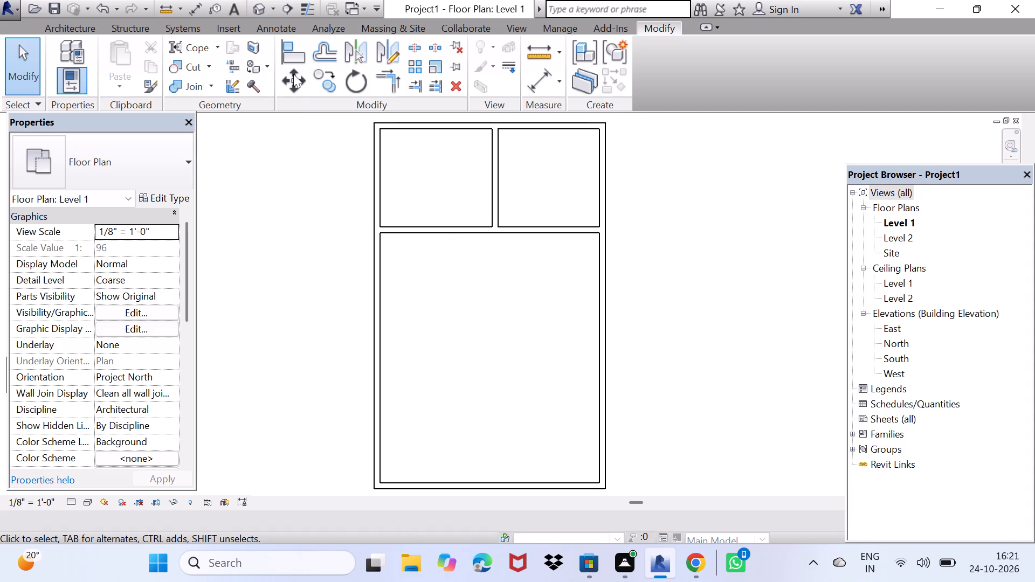
pyautogui.click(320, 44)
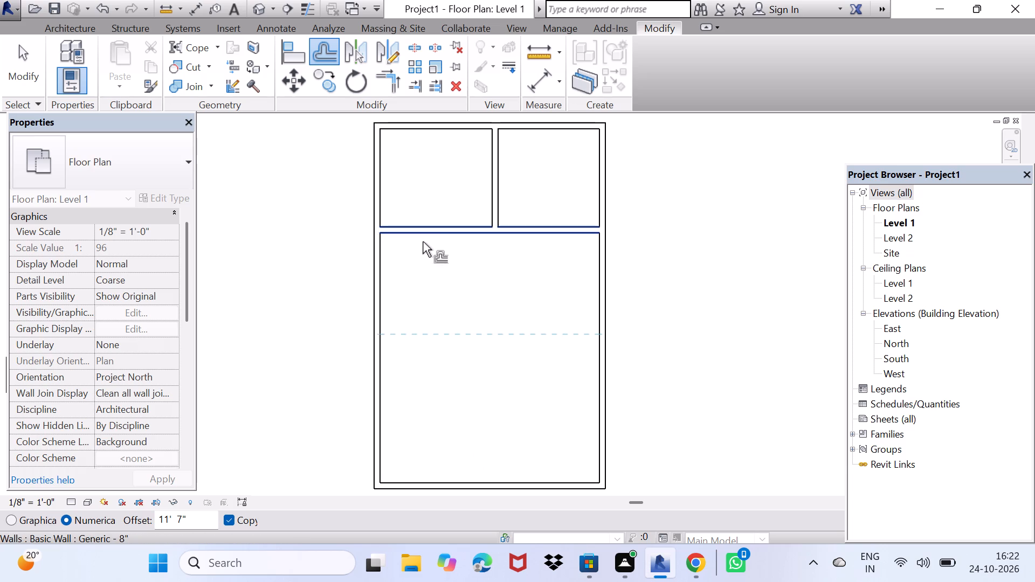
pyautogui.click(208, 519)
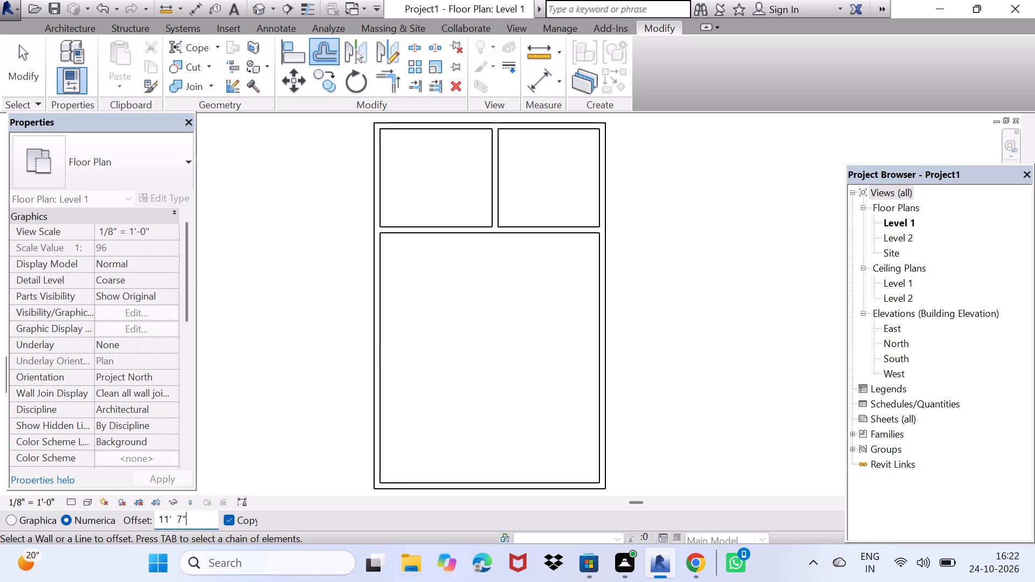
pyautogui.press('BackSpace')
pyautogui.press('BackSpace')
pyautogui.press('BackSpace')
pyautogui.press('BackSpace')
pyautogui.press('BackSpace')
pyautogui.press('BackSpace')
pyautogui.press('BackSpace')
pyautogui.press('BackSpace')
pyautogui.write("9'")
pyautogui.write('8"')
pyautogui.press('Return')
pyautogui.click(419, 231)
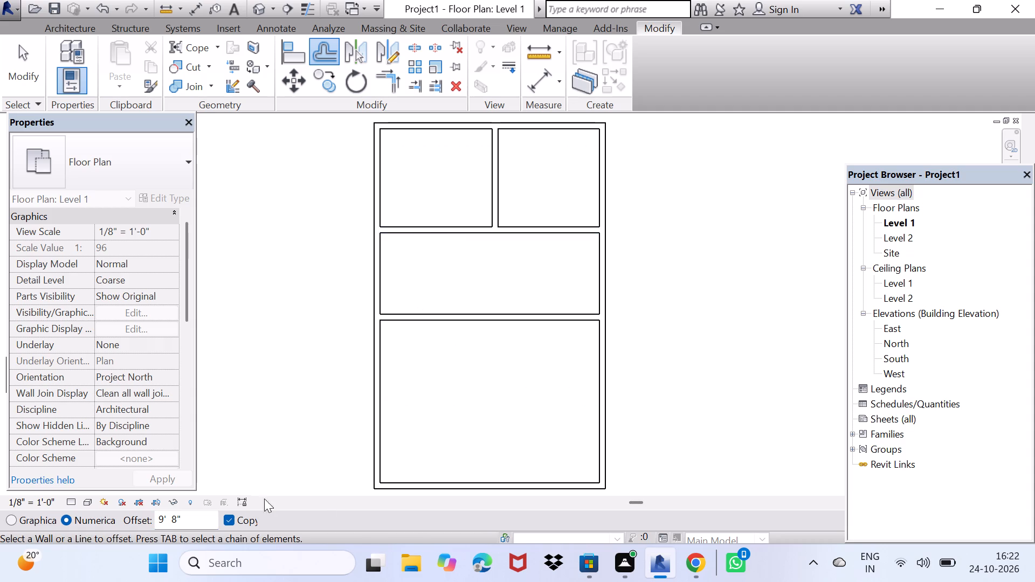
# Offset a copy of the west exterior wall 7' 1" inward.
pyautogui.click(195, 523)
pyautogui.press('BackSpace')
pyautogui.press('BackSpace')
pyautogui.press('BackSpace')
pyautogui.press('BackSpace')
pyautogui.press('BackSpace')
pyautogui.press('BackSpace')
pyautogui.press('BackSpace')
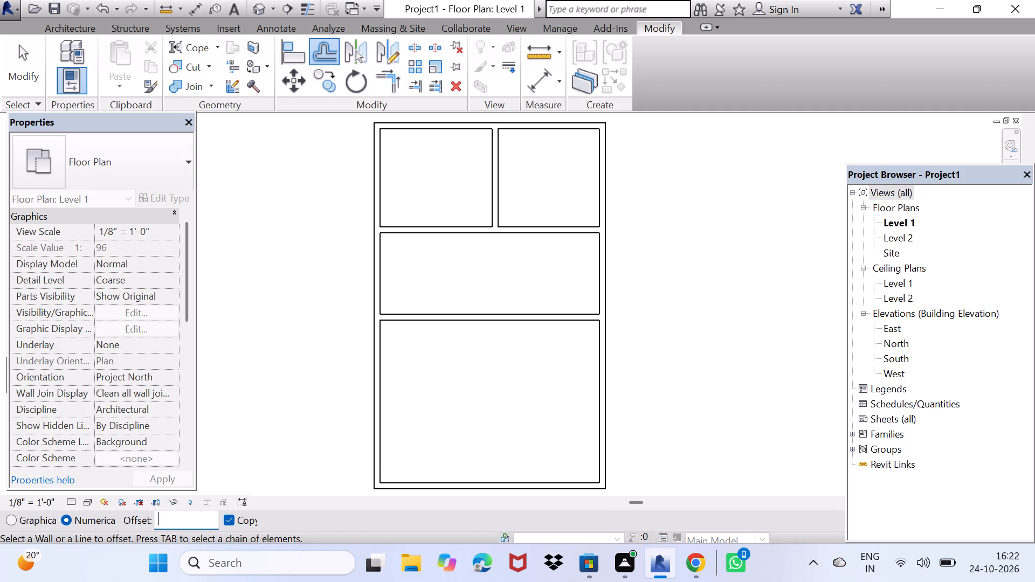
pyautogui.write("7'")
pyautogui.press('1')
pyautogui.hotkey('shift', '"')
pyautogui.click(381, 289)
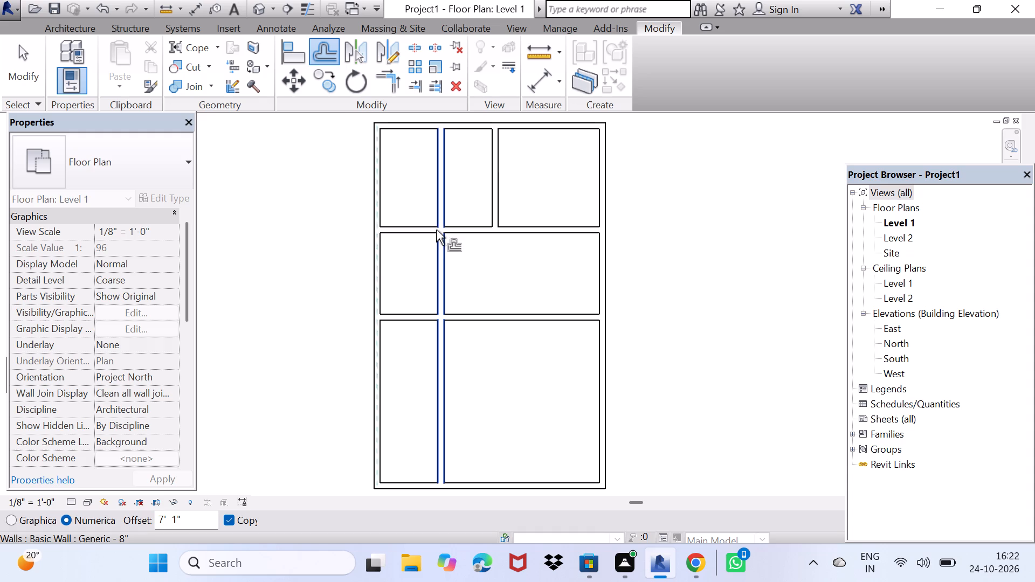
pyautogui.scroll(4, 435, 225)
pyautogui.press('Escape')
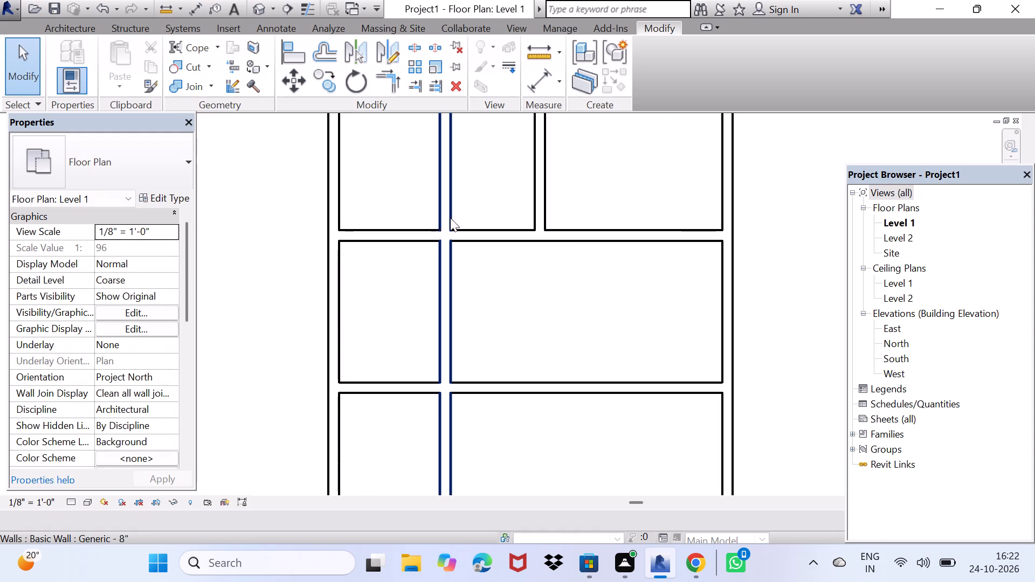
# Split the new vertical wall at the upper horizontal wall and just below the lower one, and split the lower horizontal wall just east of it.
pyautogui.click(418, 49)
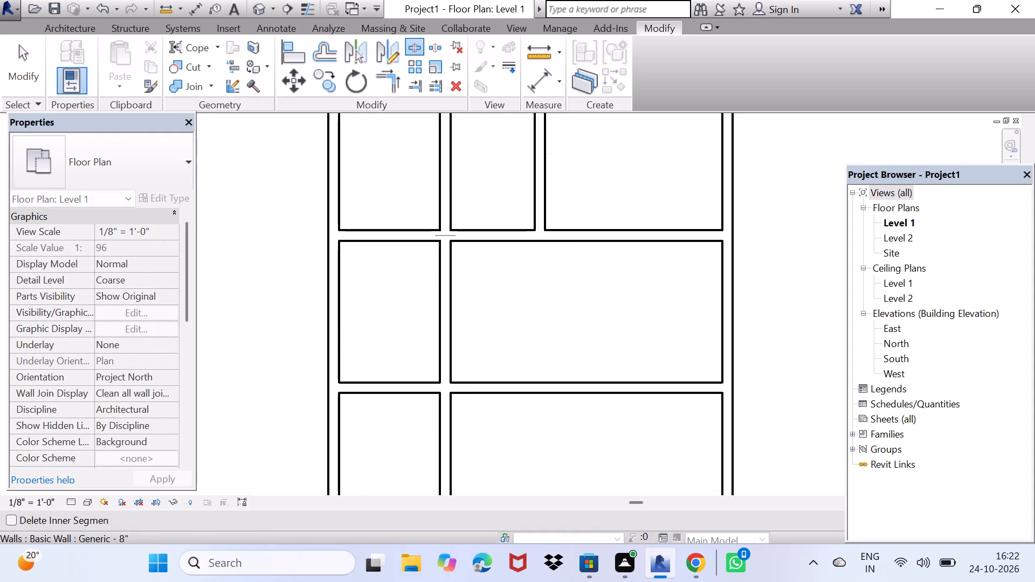
pyautogui.scroll(4, 440, 242)
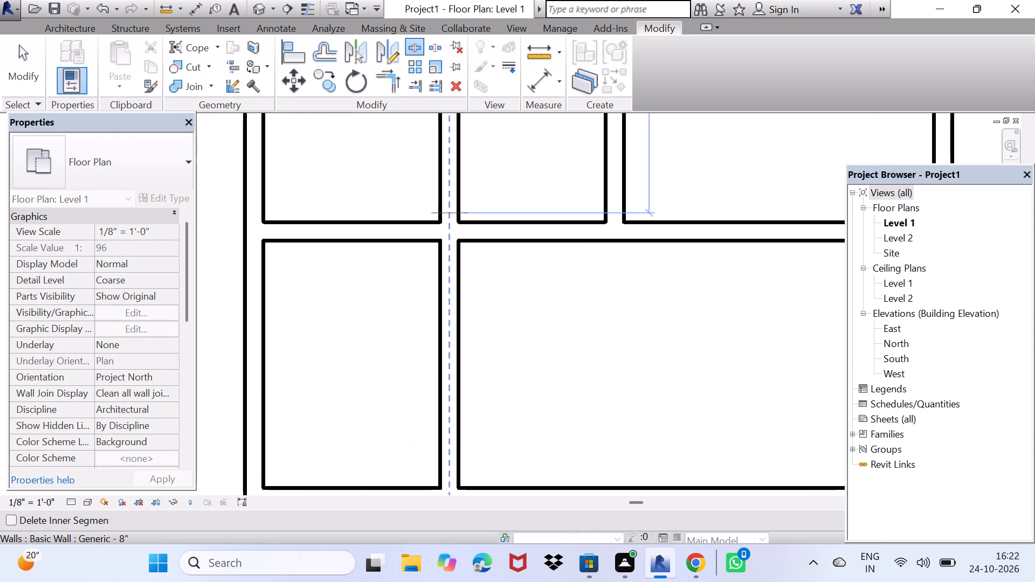
pyautogui.click(448, 219)
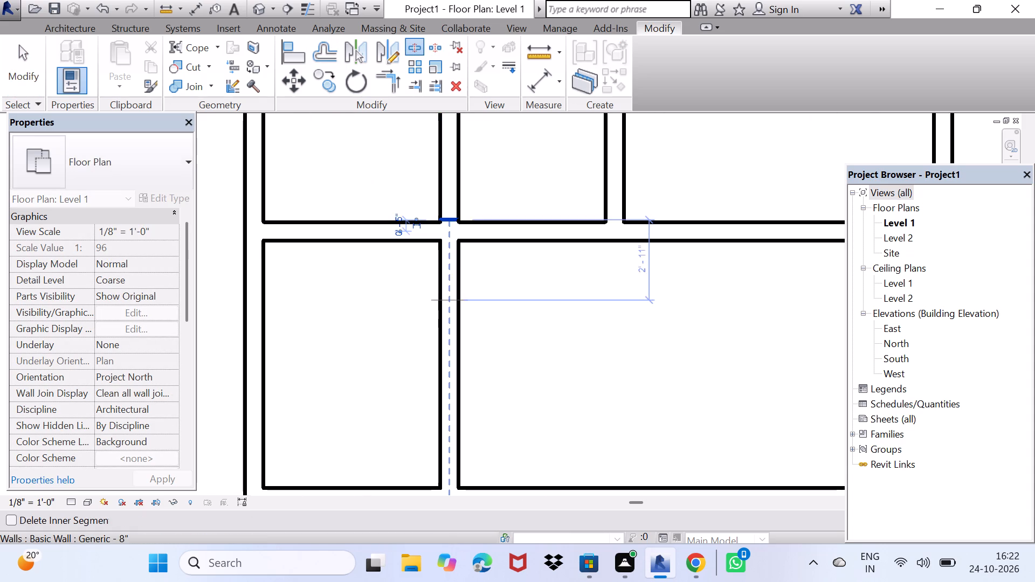
pyautogui.scroll(-3, 451, 300)
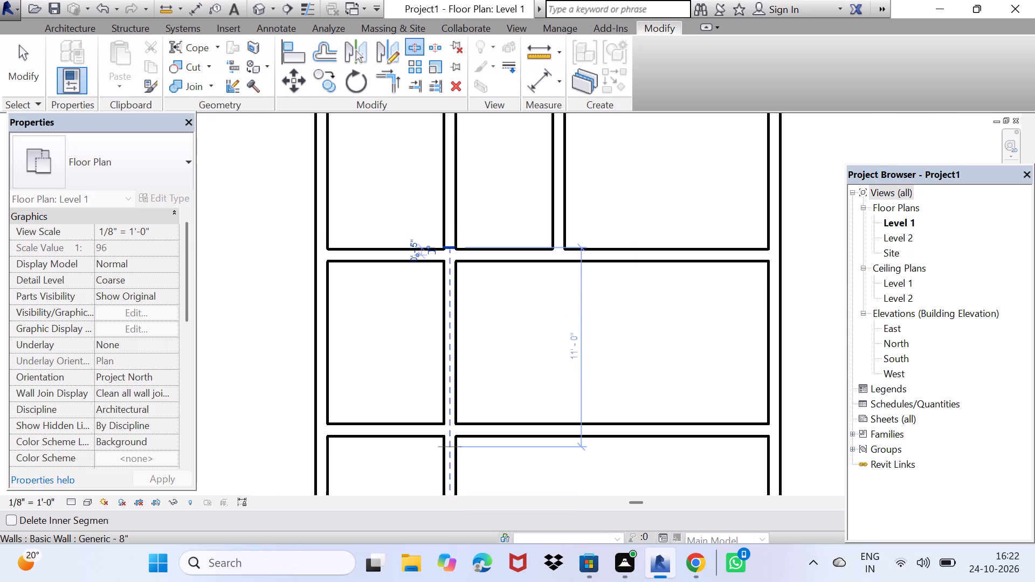
pyautogui.click(446, 447)
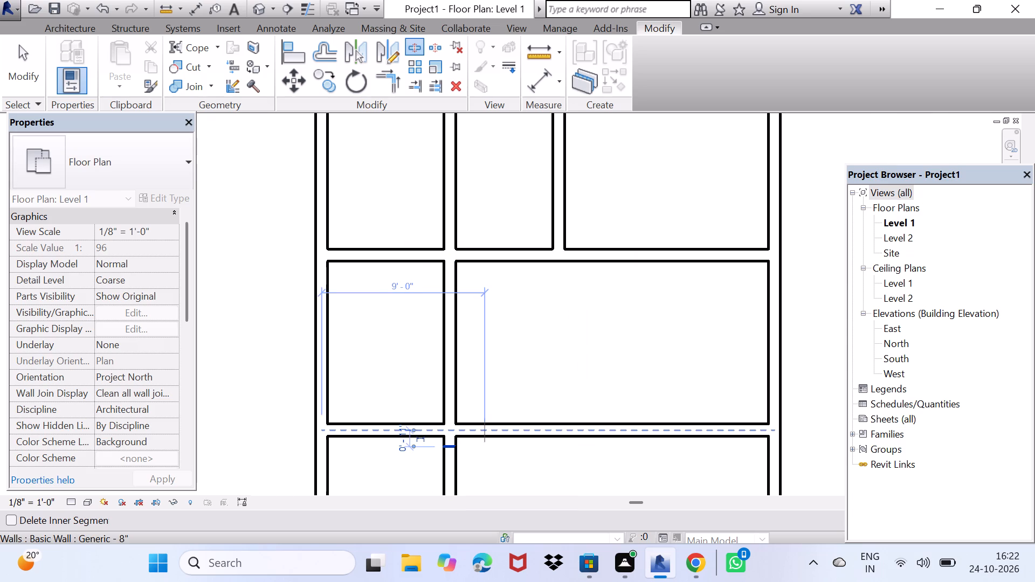
pyautogui.click(471, 429)
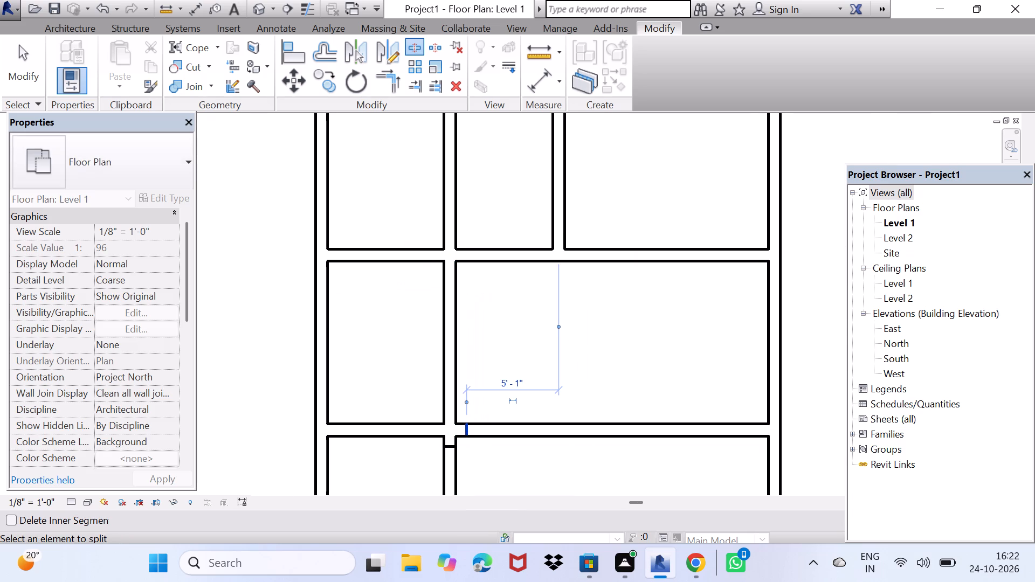
pyautogui.press('Escape')
pyautogui.press('Escape')
# Delete the lower horizontal wall's eastern segment and the new vertical wall's southern segment.
pyautogui.click(488, 428)
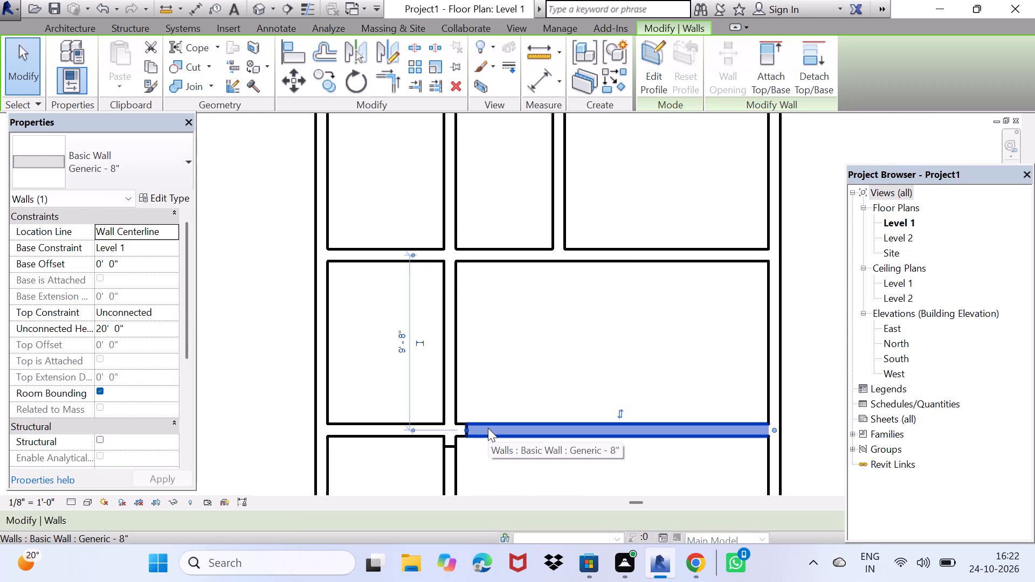
pyautogui.press('Delete')
pyautogui.click(457, 467)
pyautogui.press('Delete')
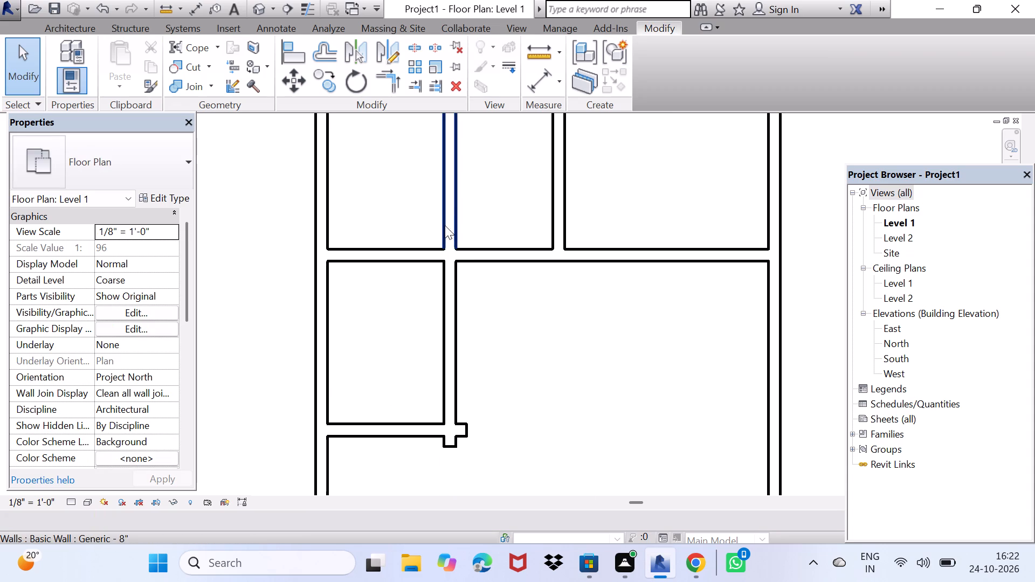
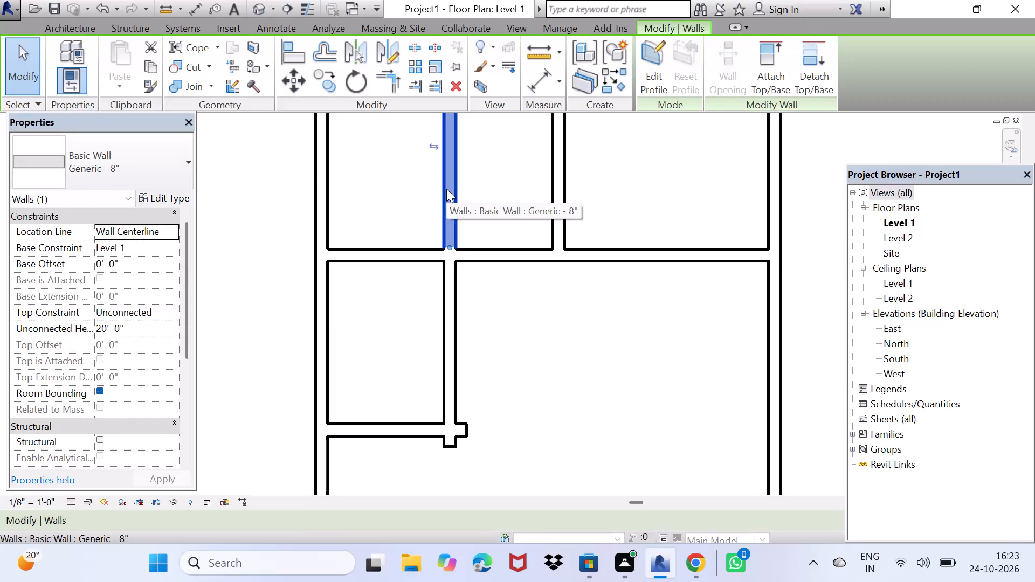
# Delete the vertical wall's segment north of the upper horizontal wall and nudge the remaining wall down to remove its stub.
pyautogui.press('Delete')
pyautogui.scroll(2, 448, 253)
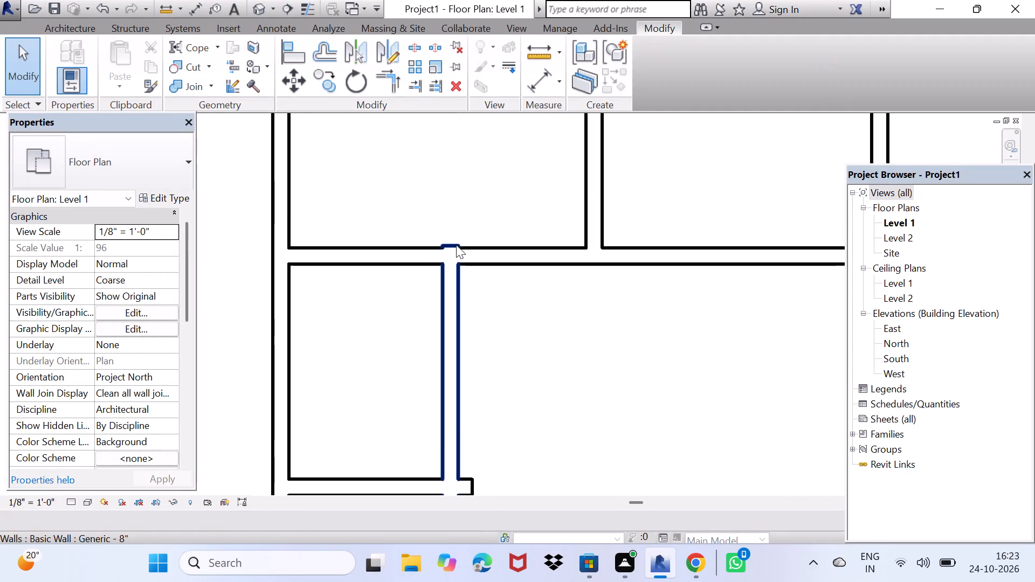
pyautogui.click(456, 245)
pyautogui.press('Down')
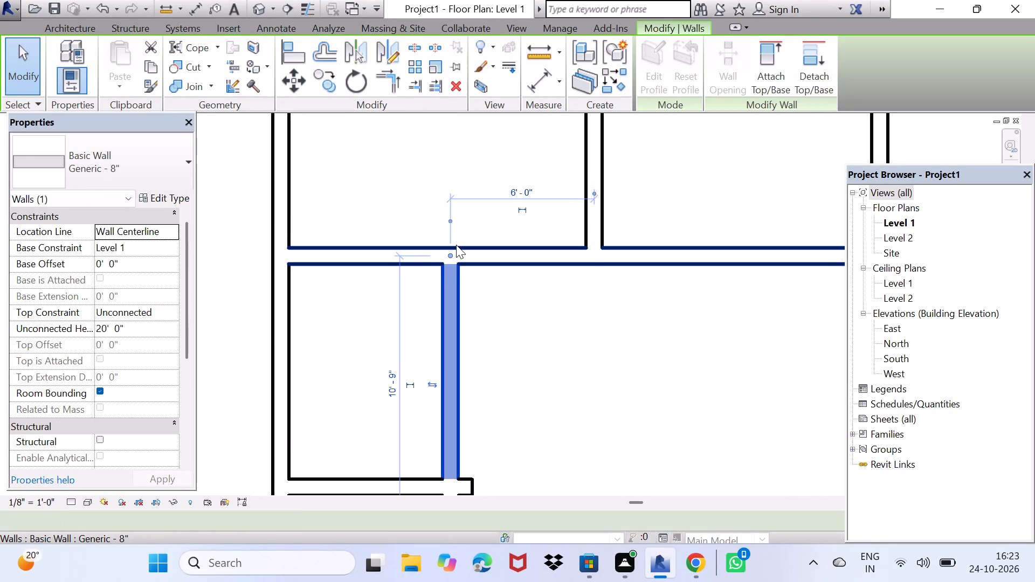
pyautogui.press('Escape')
# Nudge the lower horizontal wall west so its east end meets the vertical wall without a stub.
pyautogui.scroll(-5, 453, 212)
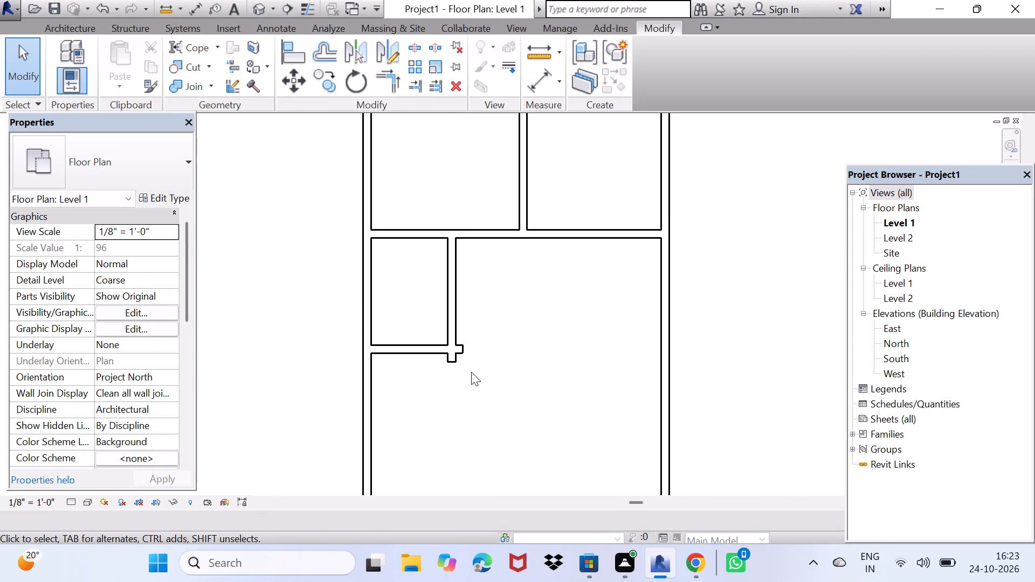
pyautogui.scroll(1, 471, 372)
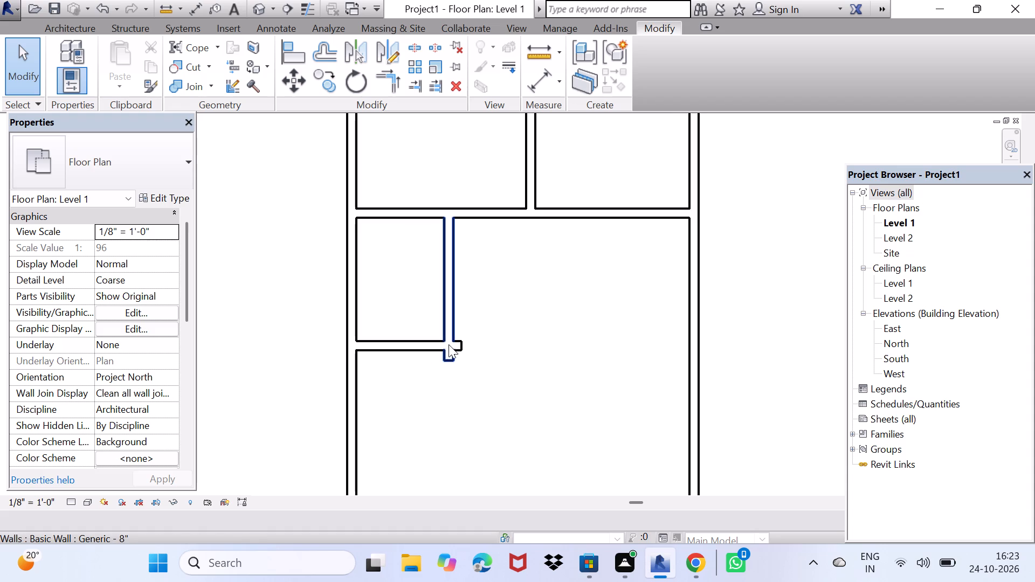
pyautogui.scroll(3, 465, 354)
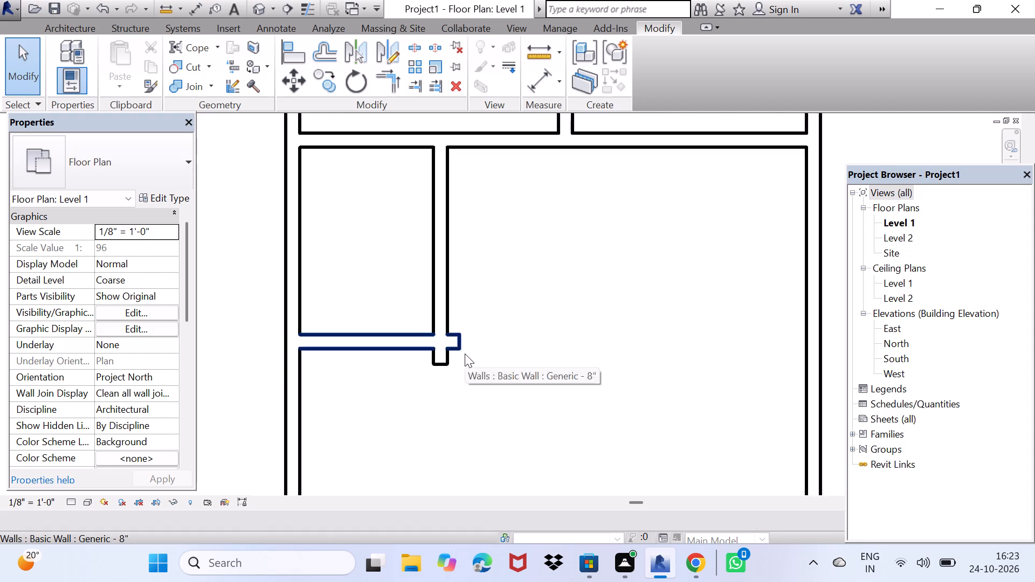
pyautogui.scroll(1, 465, 354)
pyautogui.click(459, 347)
pyautogui.press('Left')
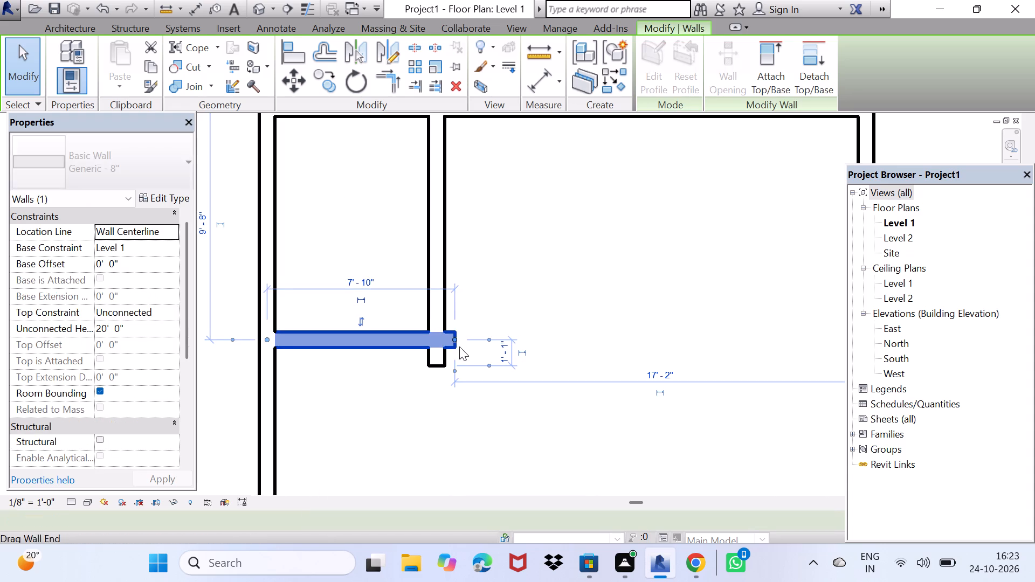
pyautogui.press('Left')
pyautogui.press('Left')
pyautogui.press('Left')
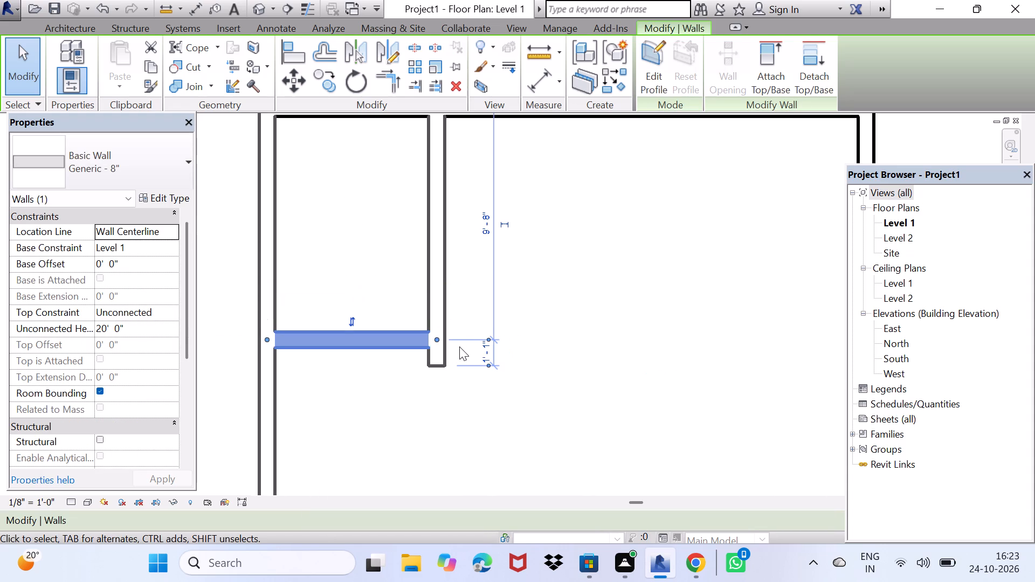
# Nudge the vertical wall up so its south end forms a clean corner with the lower horizontal wall.
pyautogui.click(438, 370)
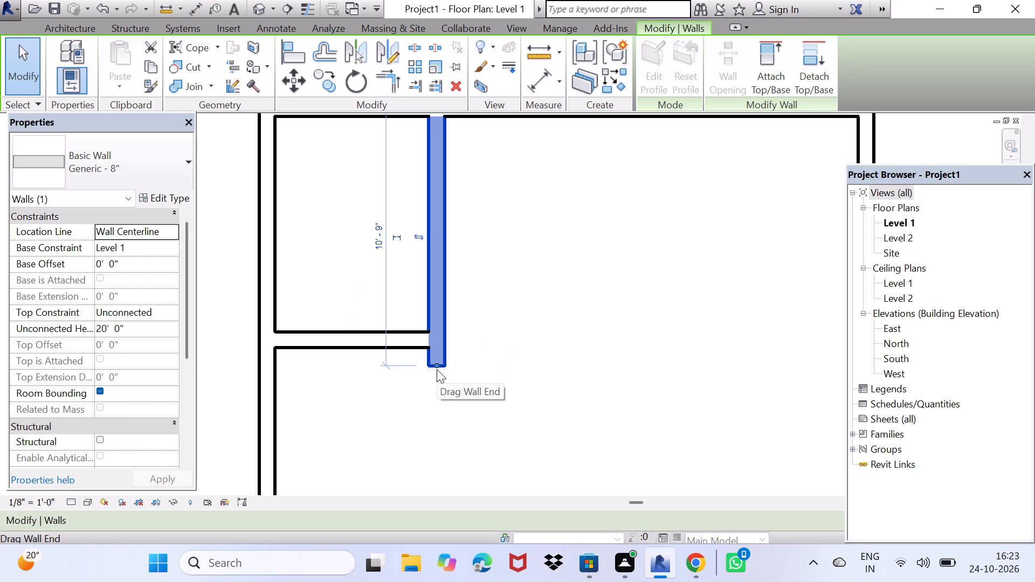
pyautogui.press('Up')
pyautogui.press('Up')
pyautogui.press('Up')
pyautogui.press('Up')
pyautogui.press('Up')
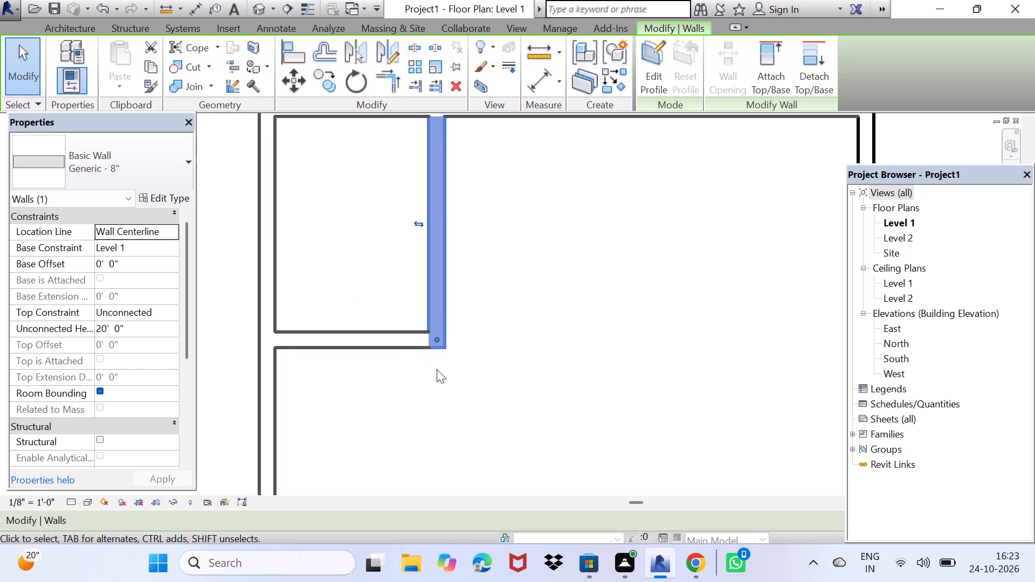
pyautogui.click(437, 369)
# Offset a copy of the upper horizontal wall 5' south, and offset that copy another 5' south.
pyautogui.scroll(-4, 437, 369)
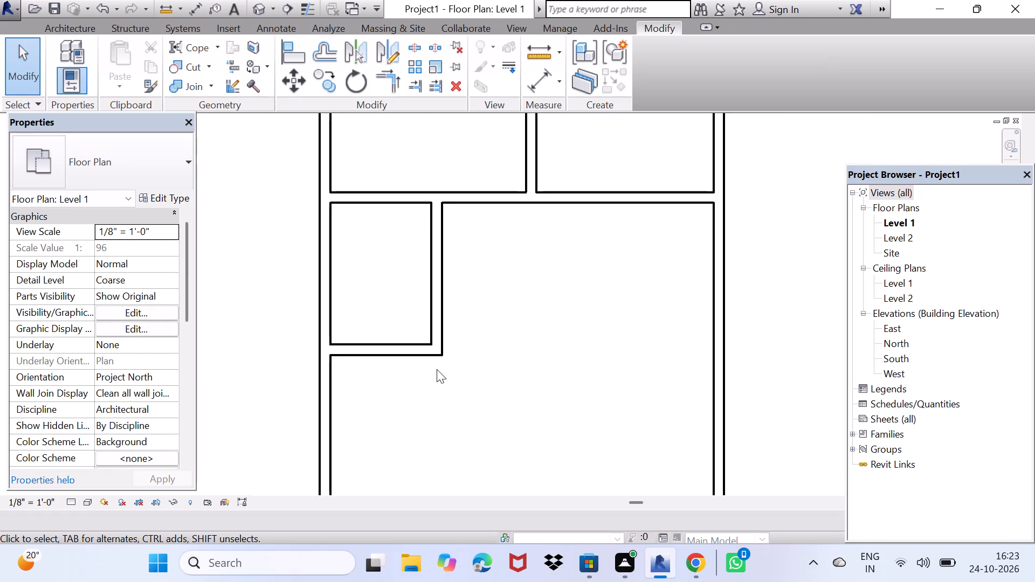
pyautogui.scroll(-2, 509, 269)
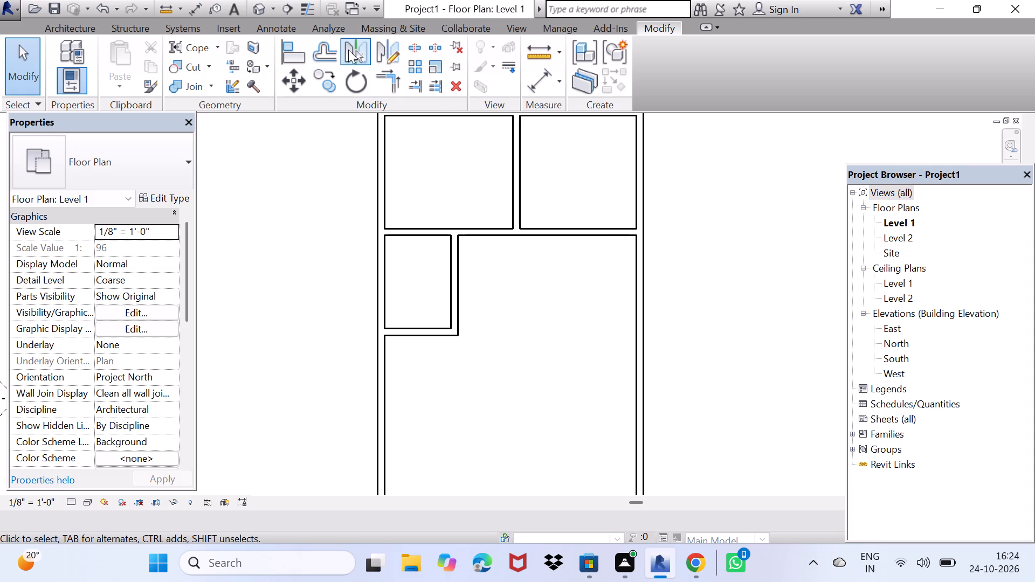
pyautogui.click(327, 53)
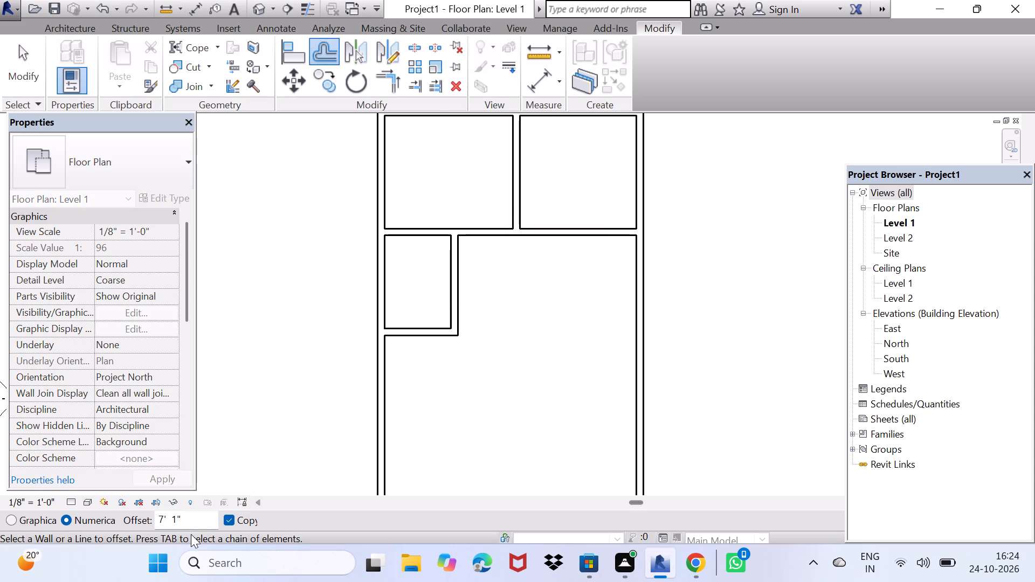
pyautogui.click(185, 519)
pyautogui.press('BackSpace')
pyautogui.press('BackSpace')
pyautogui.press('BackSpace')
pyautogui.press('BackSpace')
pyautogui.press('BackSpace')
pyautogui.press('BackSpace')
pyautogui.press('BackSpace')
pyautogui.press('BackSpace')
pyautogui.press('BackSpace')
pyautogui.press('BackSpace')
pyautogui.press('BackSpace')
pyautogui.press('BackSpace')
pyautogui.write("5'")
pyautogui.press('Return')
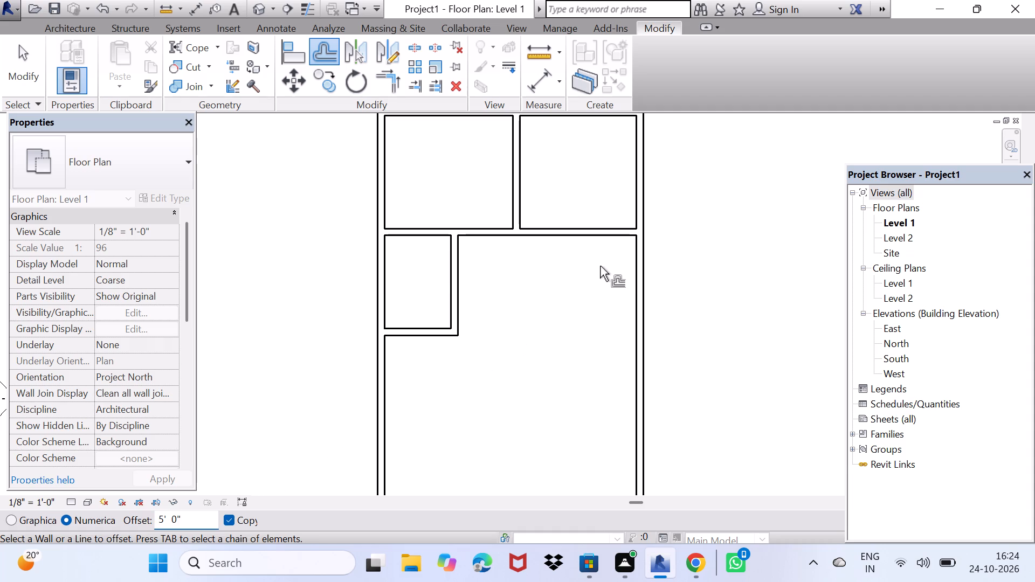
pyautogui.click(584, 238)
pyautogui.click(571, 290)
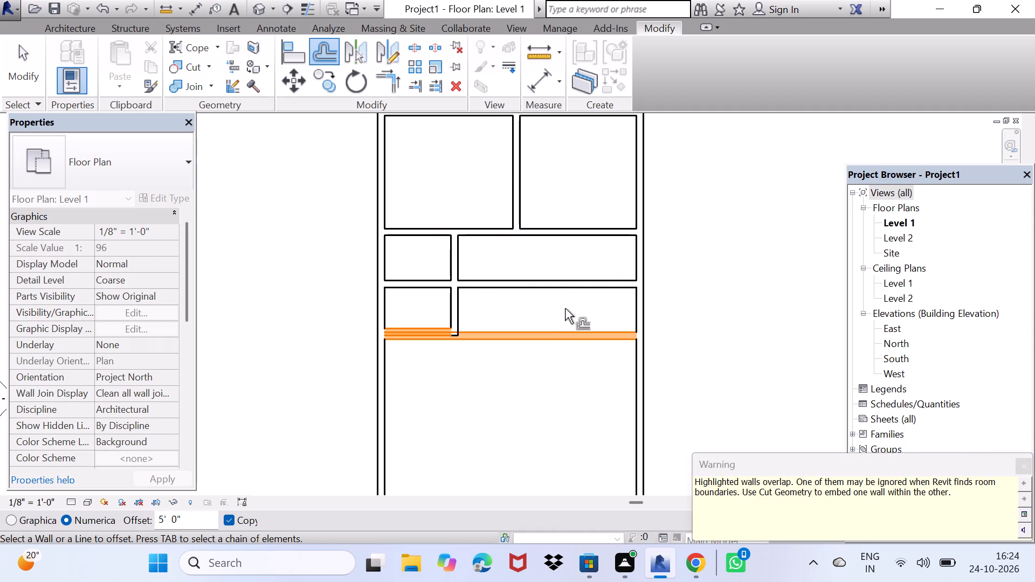
pyautogui.press('space')
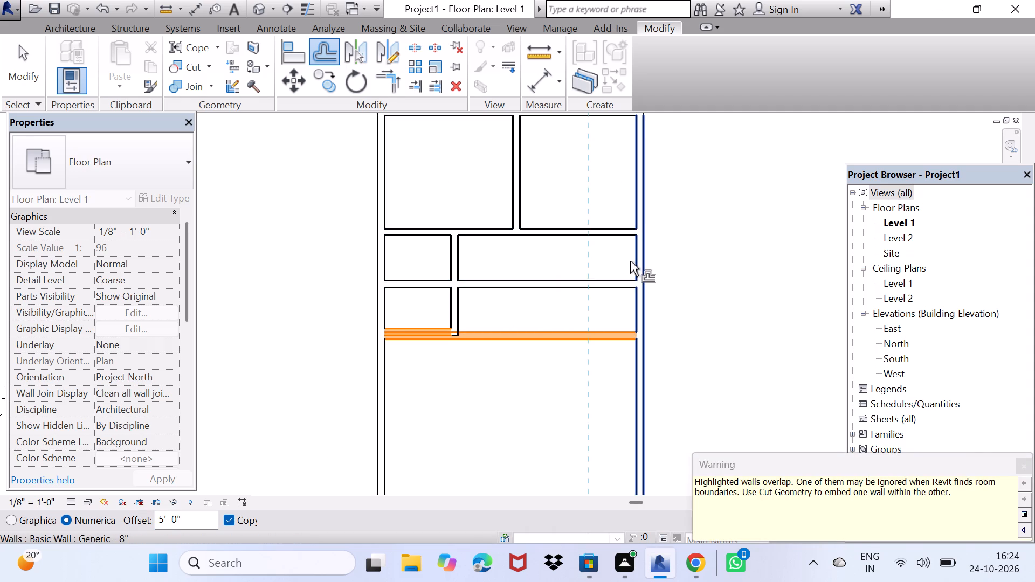
# Offset a copy of the east exterior wall 7' inward.
pyautogui.click(197, 521)
pyautogui.press('BackSpace')
pyautogui.press('BackSpace')
pyautogui.press('BackSpace')
pyautogui.press('BackSpace')
pyautogui.press('BackSpace')
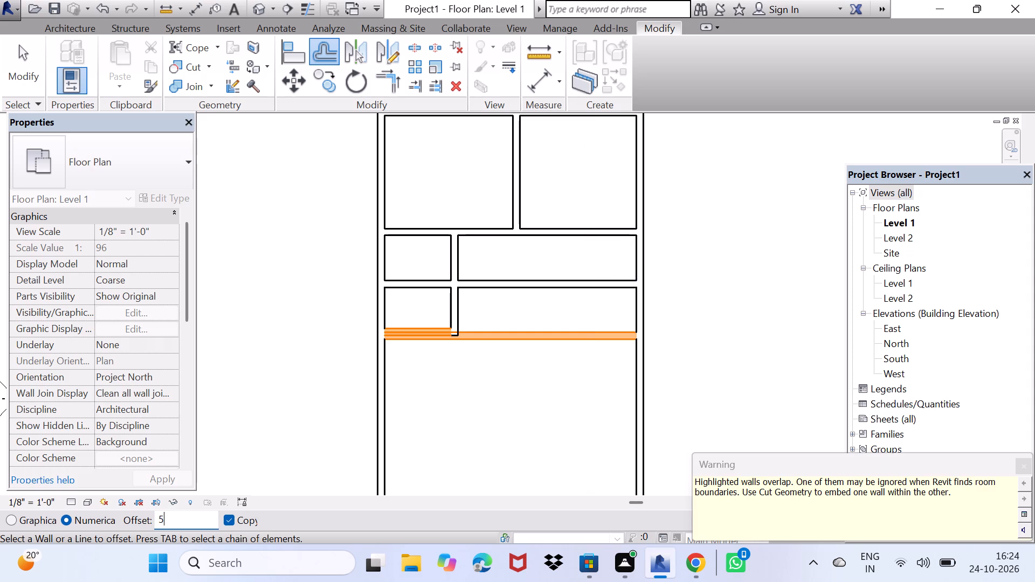
pyautogui.press('BackSpace')
pyautogui.press('BackSpace')
pyautogui.press('7')
pyautogui.press("'")
pyautogui.press('Return')
pyautogui.click(638, 260)
# Trim the new vertical wall and the lower 5' offset wall into a corner, keeping the northern and eastern parts.
pyautogui.scroll(1, 506, 300)
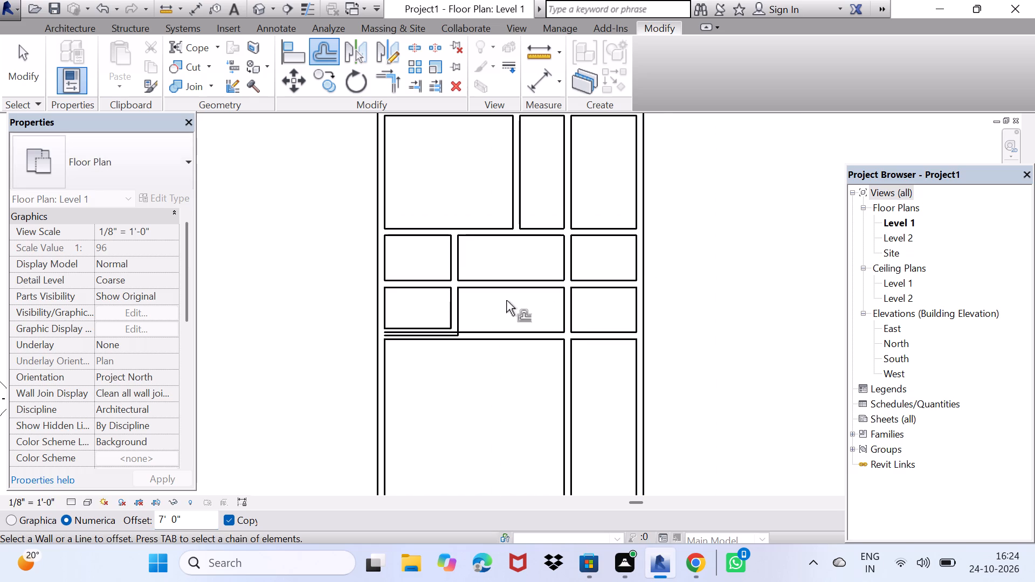
pyautogui.press('space')
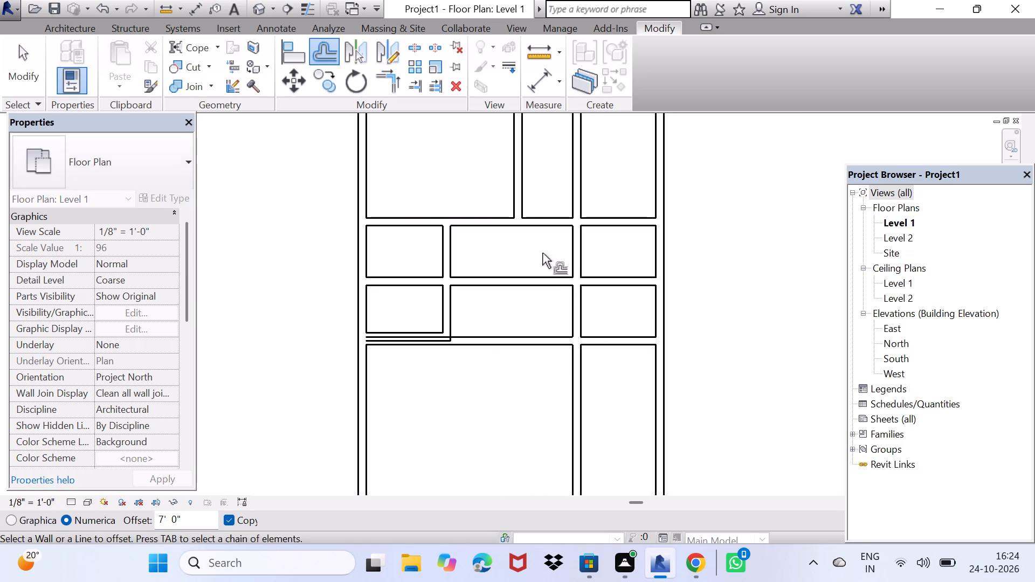
pyautogui.click(392, 68)
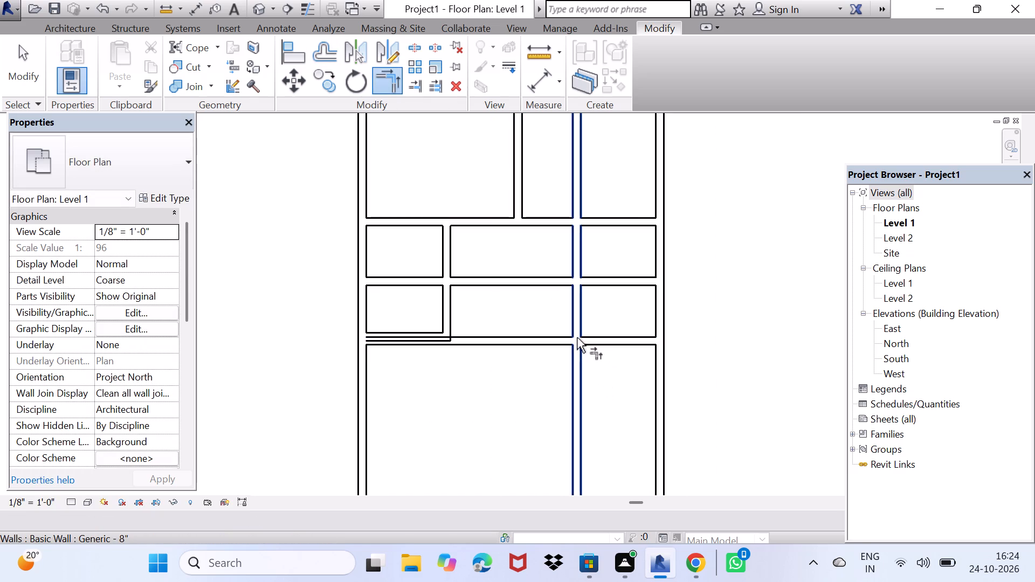
pyautogui.click(576, 324)
pyautogui.click(597, 338)
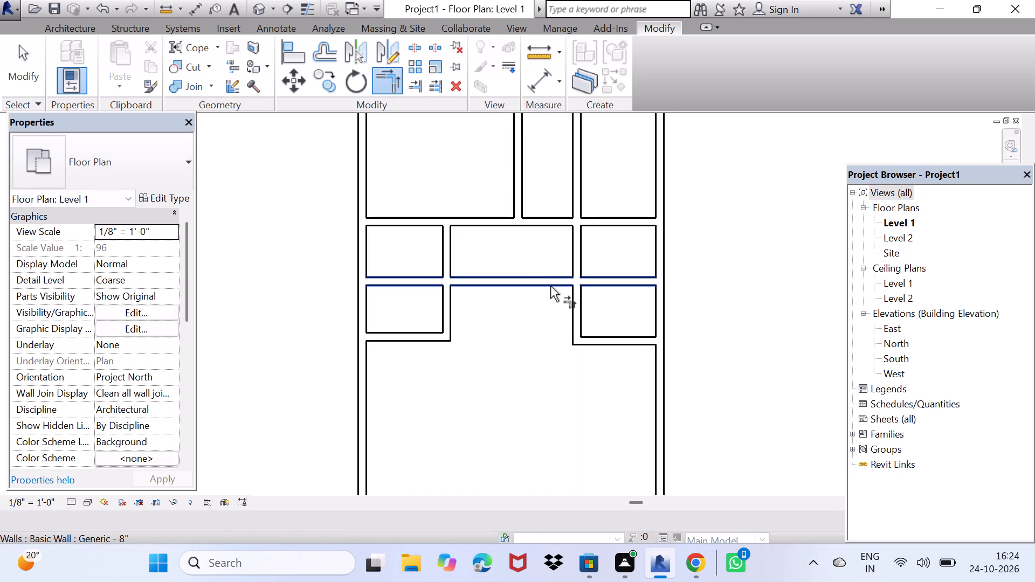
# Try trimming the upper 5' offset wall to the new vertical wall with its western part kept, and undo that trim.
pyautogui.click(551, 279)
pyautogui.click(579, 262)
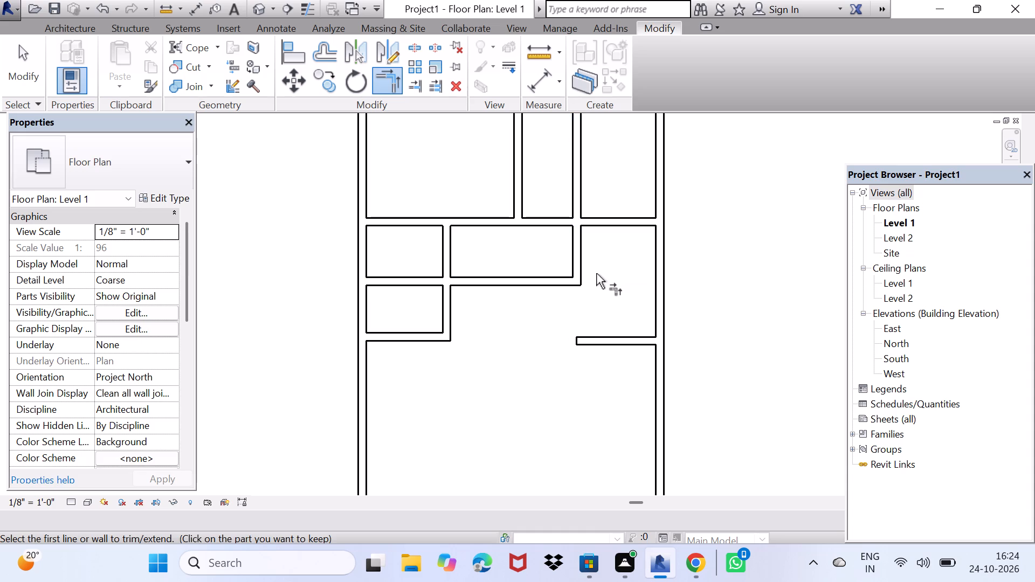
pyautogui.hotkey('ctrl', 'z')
# Trim the new vertical wall and the upper 5' offset wall into a corner, keeping the northern and eastern parts.
pyautogui.click(570, 257)
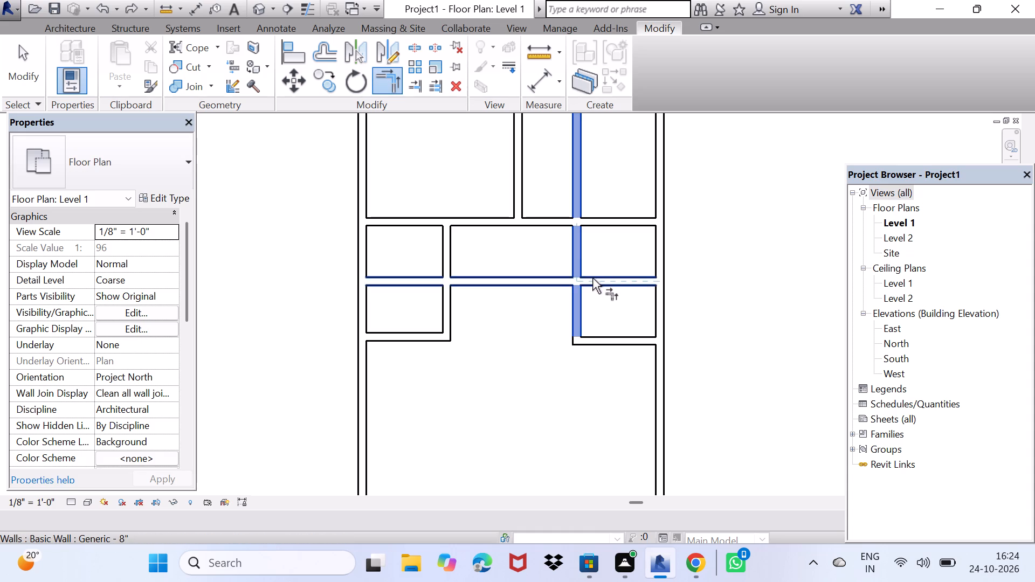
pyautogui.click(592, 278)
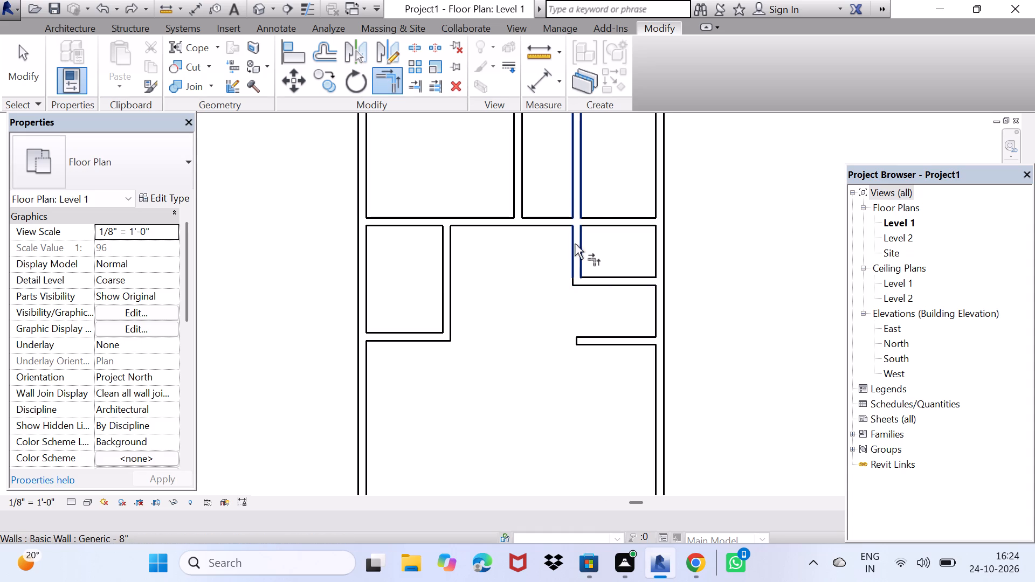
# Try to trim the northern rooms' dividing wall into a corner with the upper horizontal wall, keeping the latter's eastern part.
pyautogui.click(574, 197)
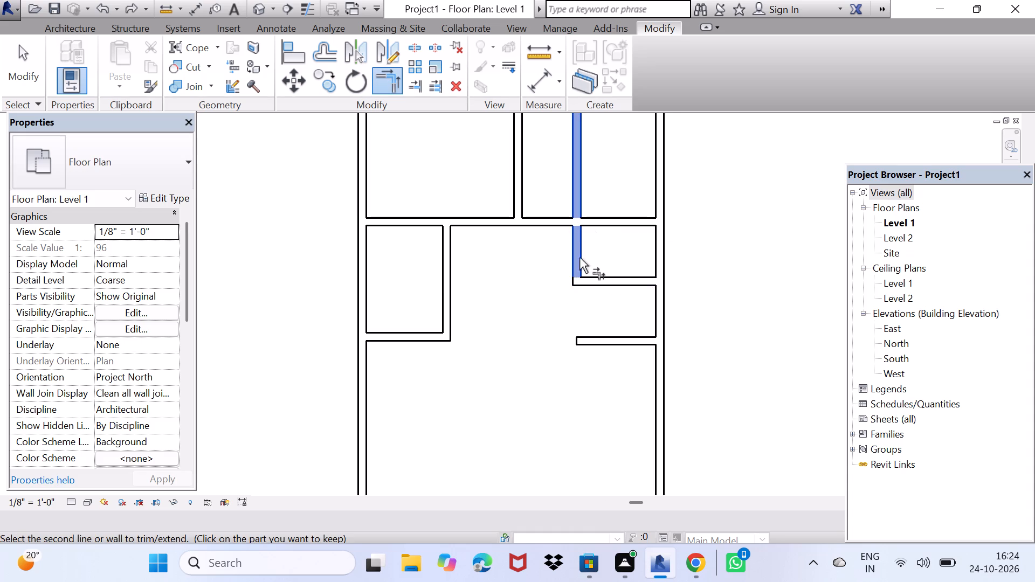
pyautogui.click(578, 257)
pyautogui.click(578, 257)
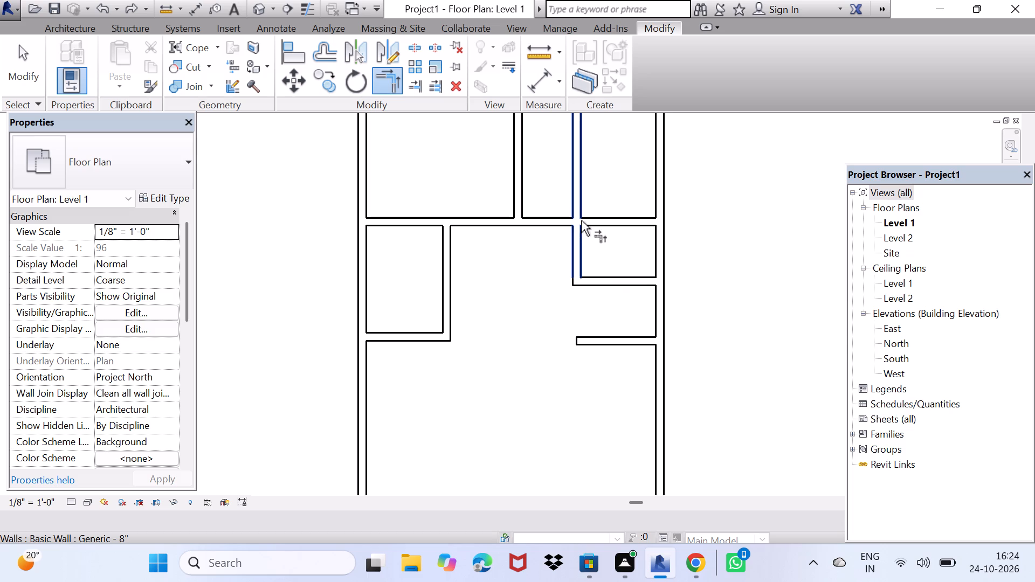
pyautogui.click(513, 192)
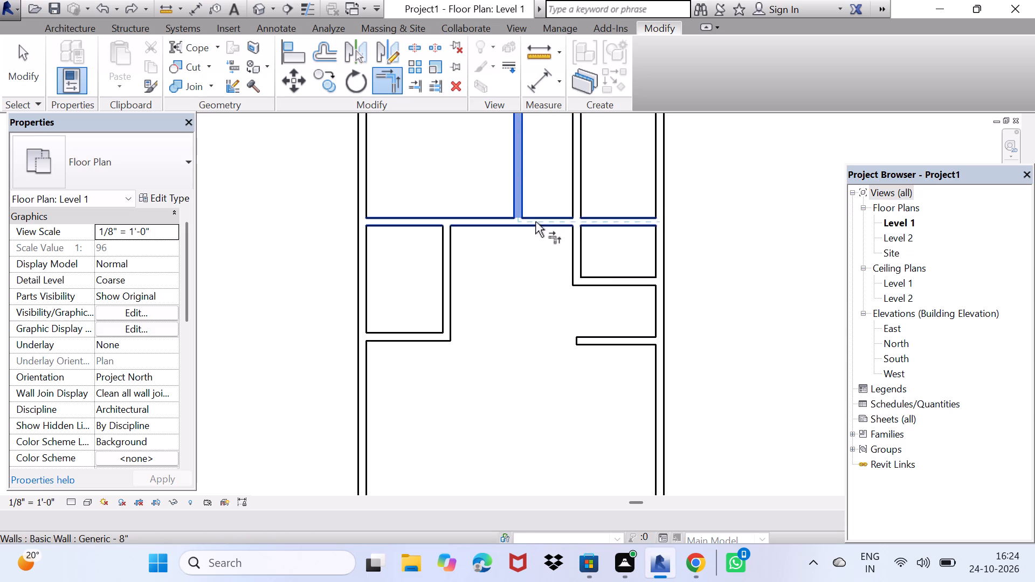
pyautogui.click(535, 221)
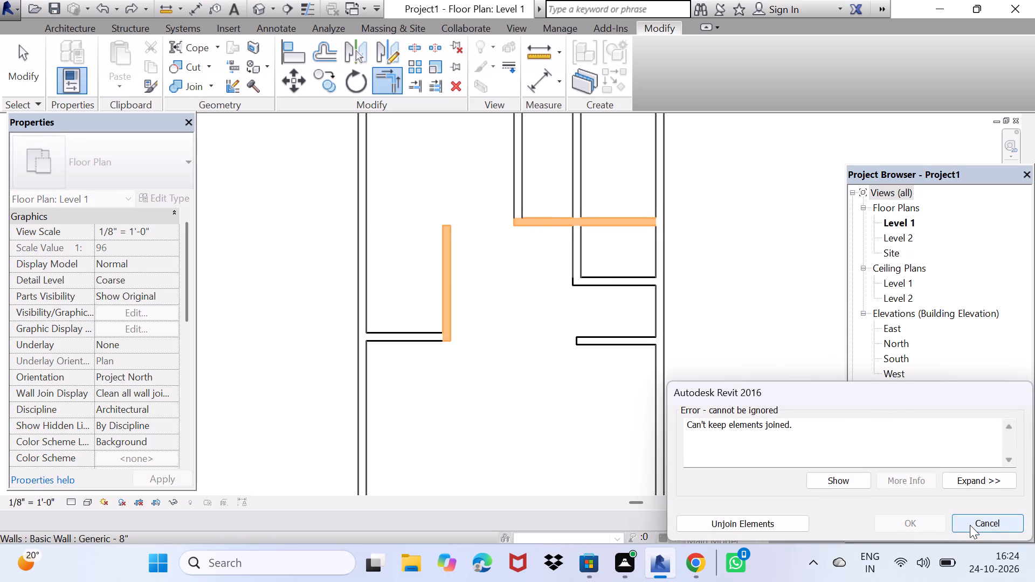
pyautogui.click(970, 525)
# Split the new eastern vertical wall just above the upper horizontal wall and delete its northern segment.
pyautogui.scroll(1, 568, 207)
pyautogui.press('space')
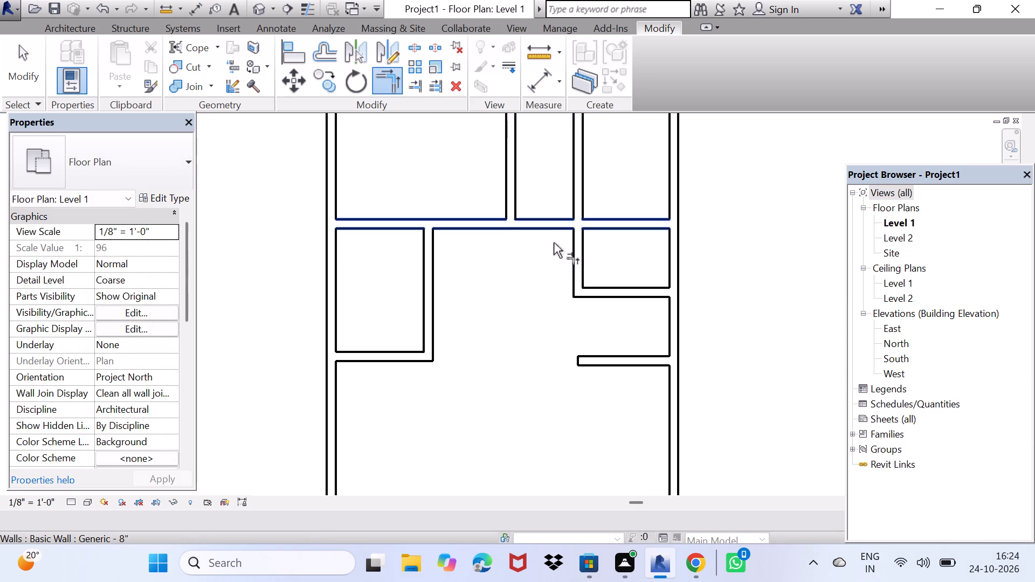
pyautogui.click(409, 46)
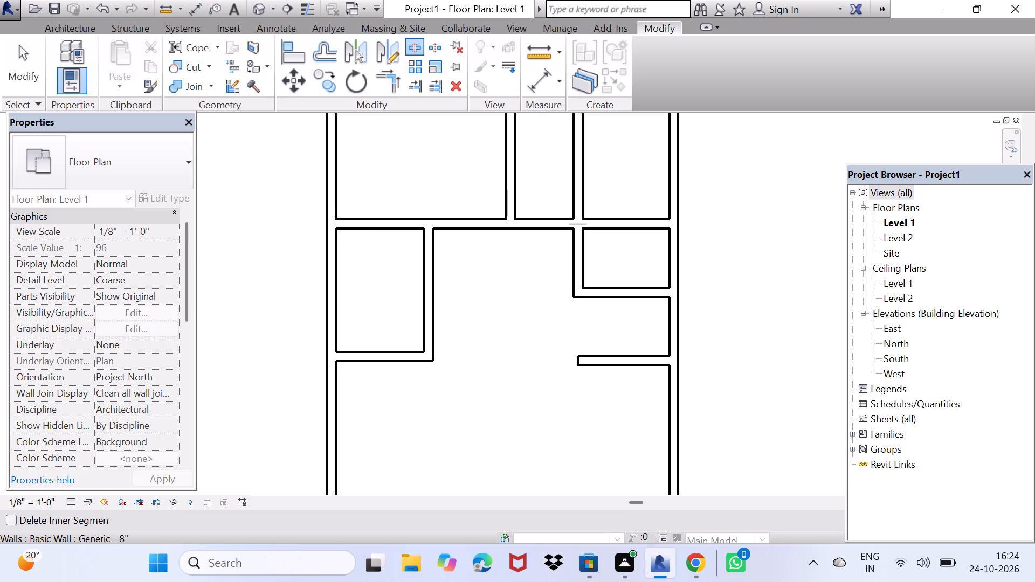
pyautogui.scroll(5, 574, 218)
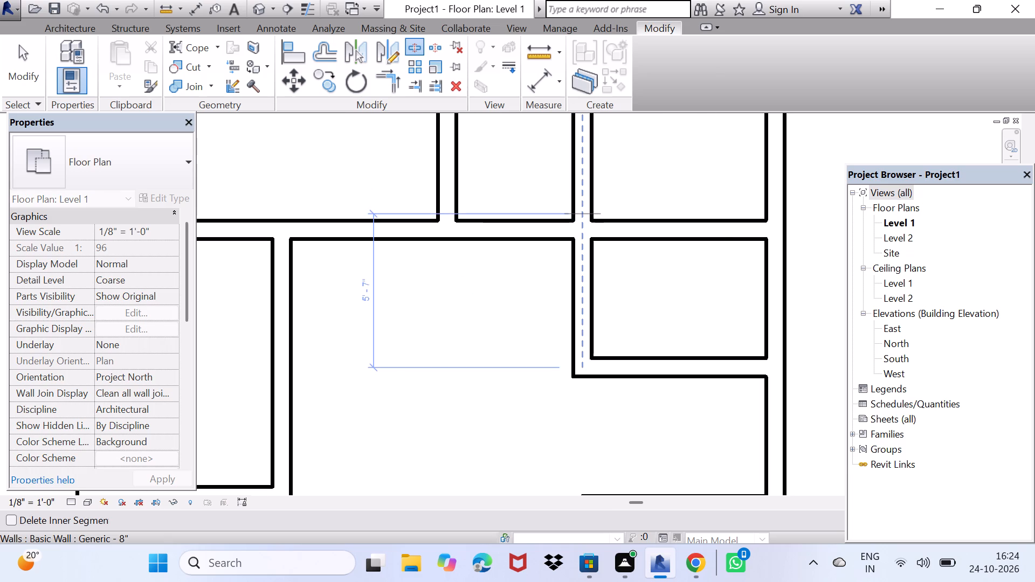
pyautogui.click(584, 214)
pyautogui.press('space')
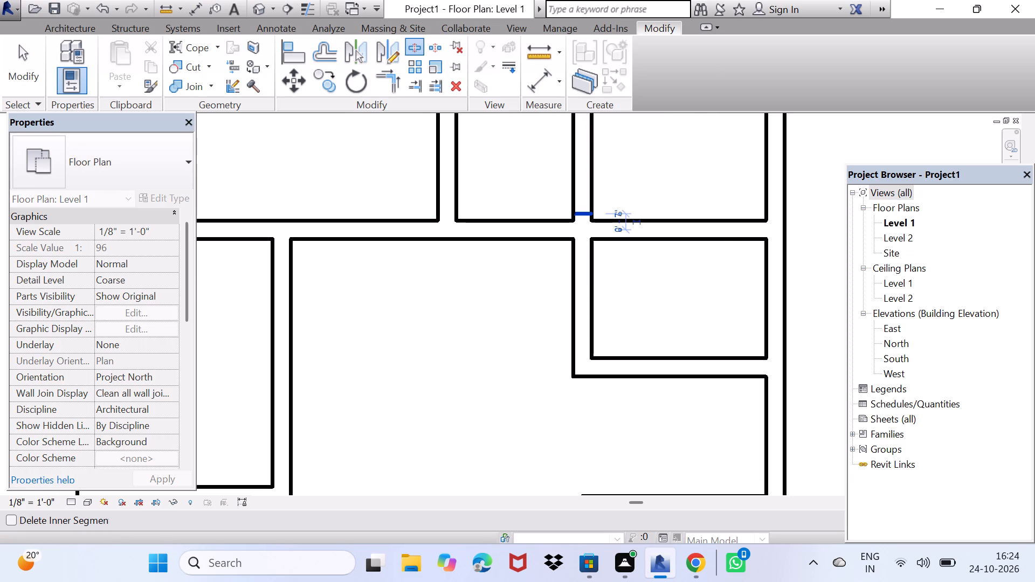
pyautogui.press('Escape')
pyautogui.press('Escape')
pyautogui.click(581, 196)
pyautogui.press('Delete')
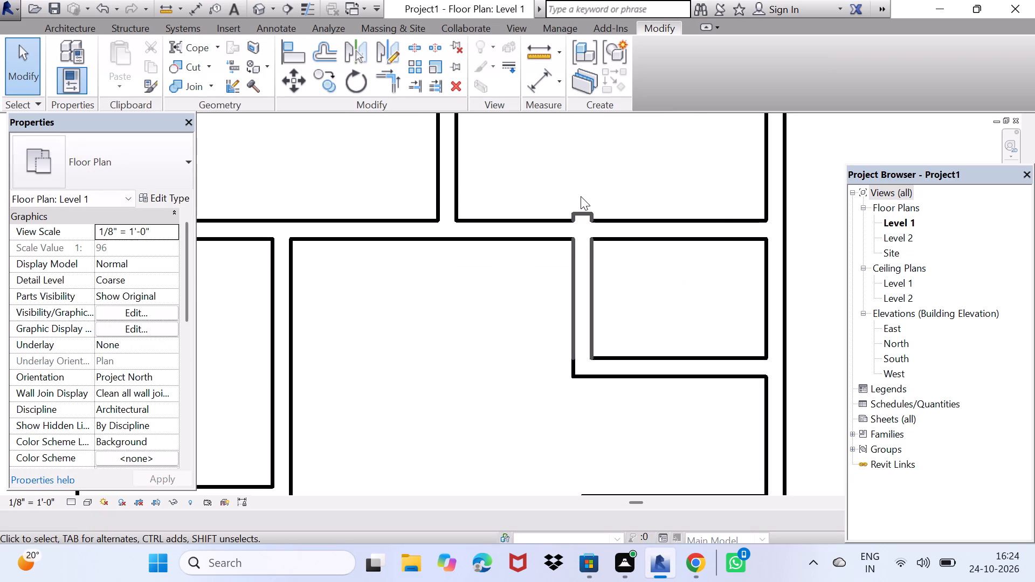
# Nudge the short eastern vertical wall south so its northern end no longer protrudes beyond the upper horizontal wall.
pyautogui.click(585, 214)
pyautogui.press('Down')
pyautogui.press('Down')
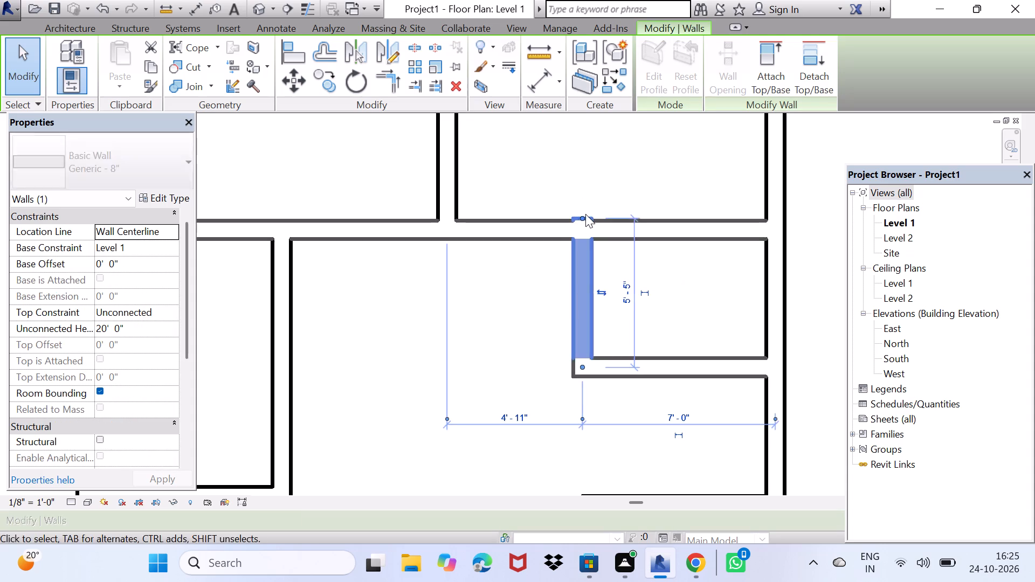
pyautogui.press('Down')
pyautogui.press('Escape')
# Draw a vertical Generic - 8" wall joining the western ends of the two horizontal 5' offset walls, enclosing the second small eastern room.
pyautogui.scroll(-3, 577, 178)
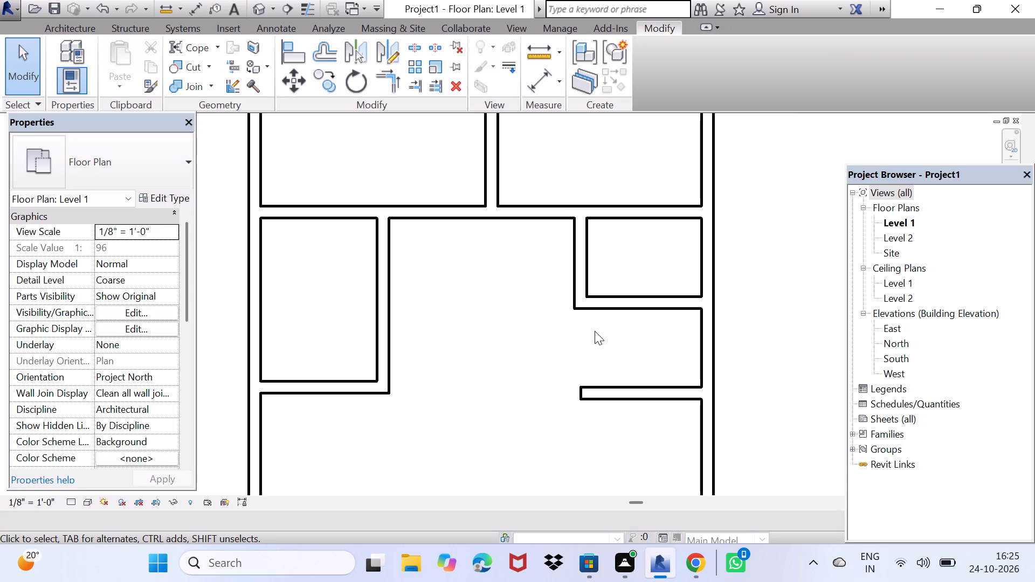
pyautogui.click(51, 24)
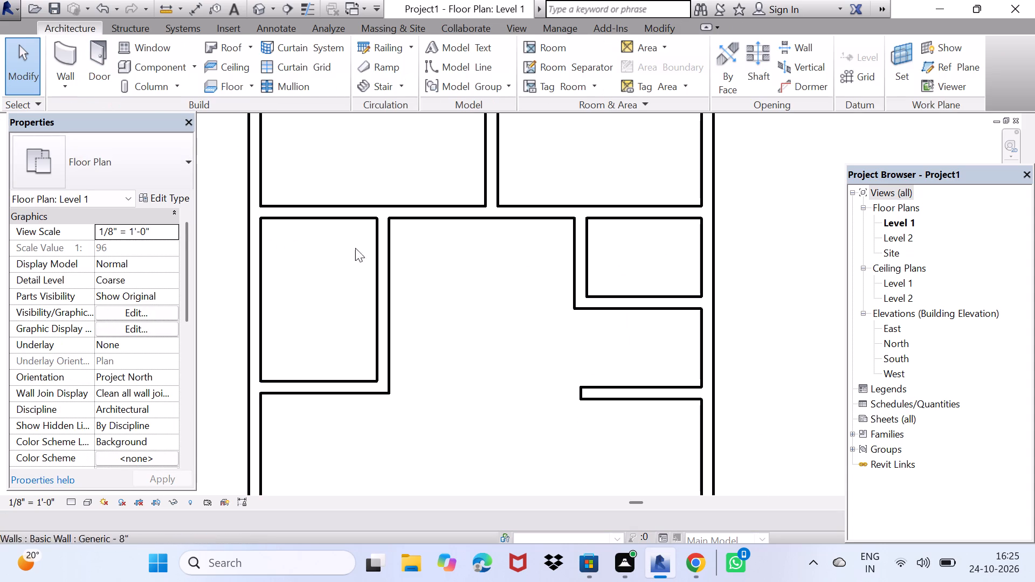
pyautogui.click(60, 58)
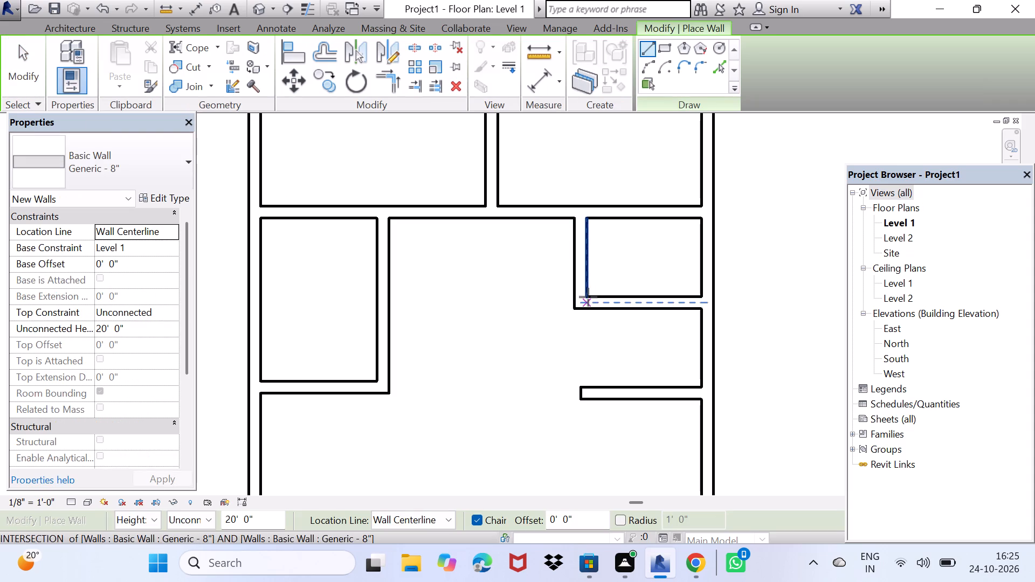
pyautogui.click(588, 294)
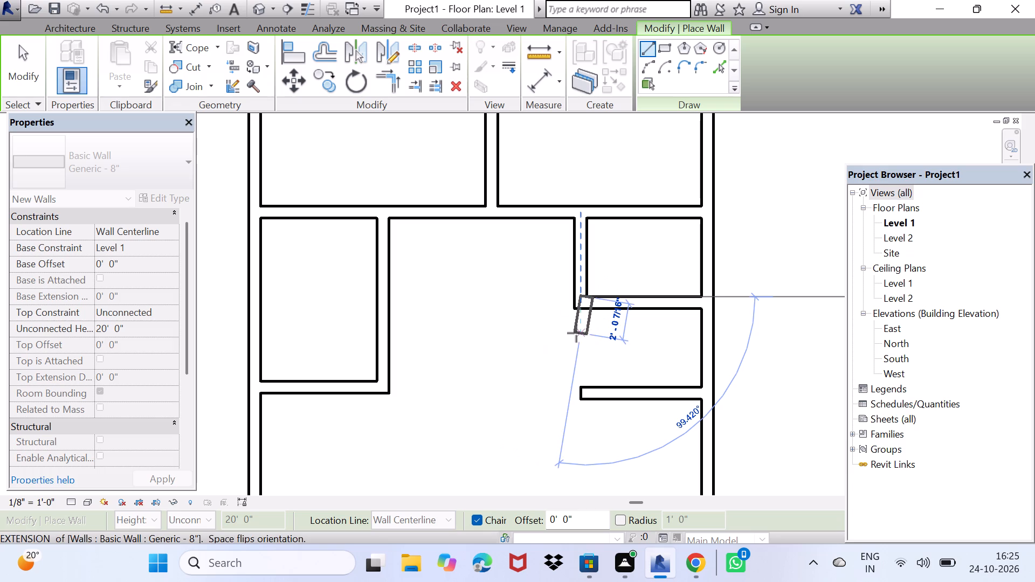
pyautogui.press('Escape')
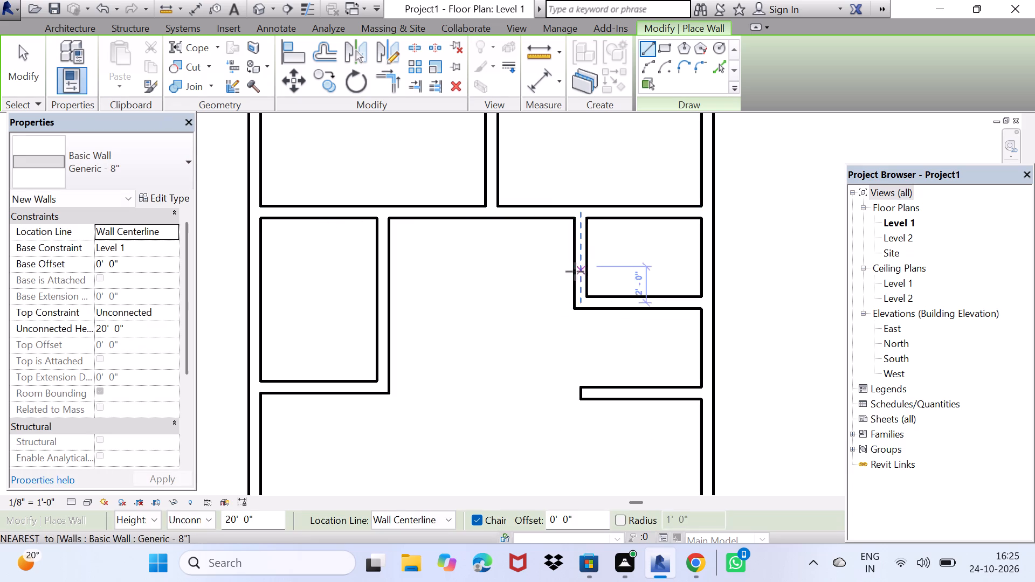
pyautogui.moveTo(572, 307); pyautogui.dragTo(576, 316)
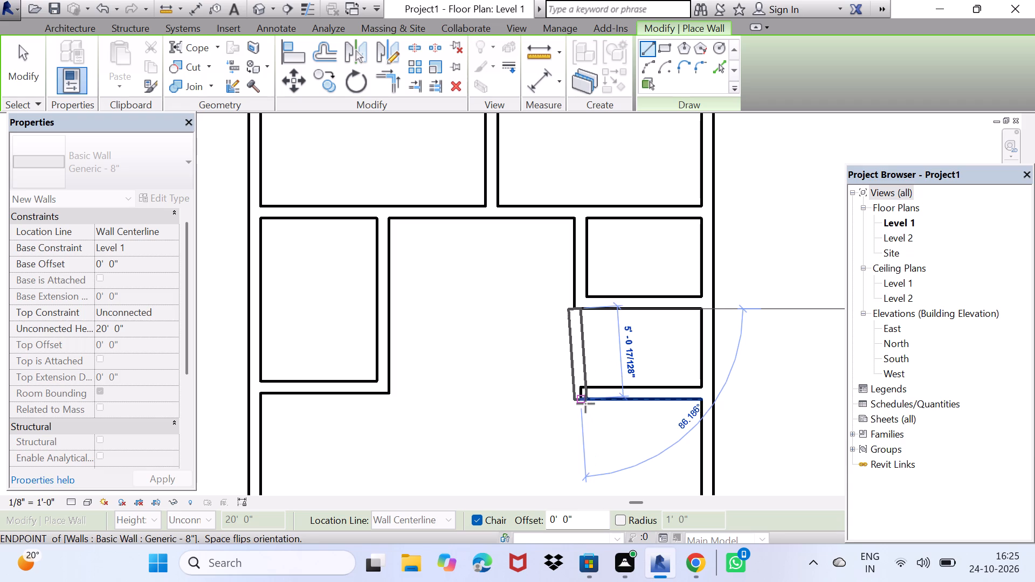
pyautogui.press('space')
pyautogui.press('Escape')
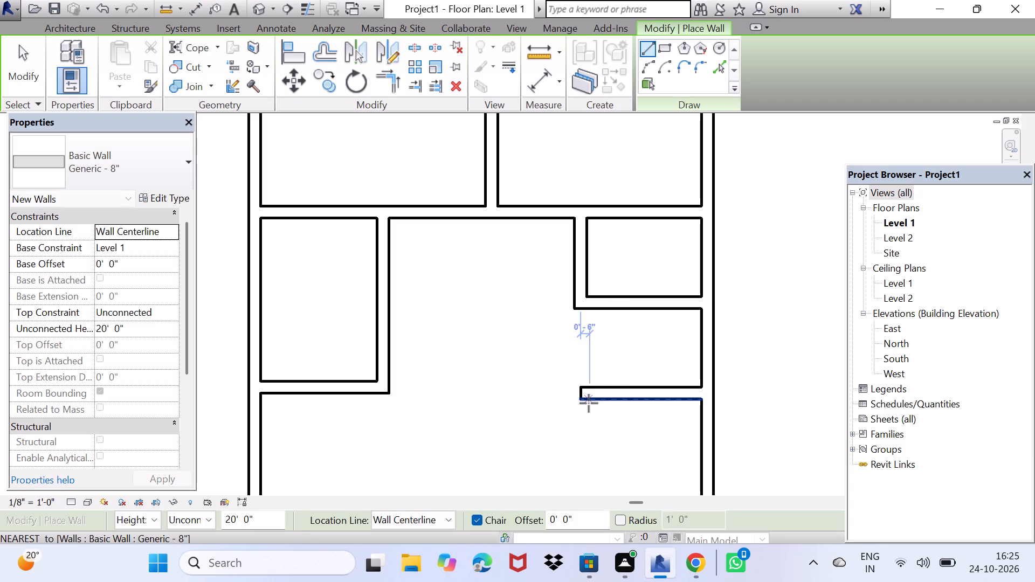
pyautogui.click(582, 401)
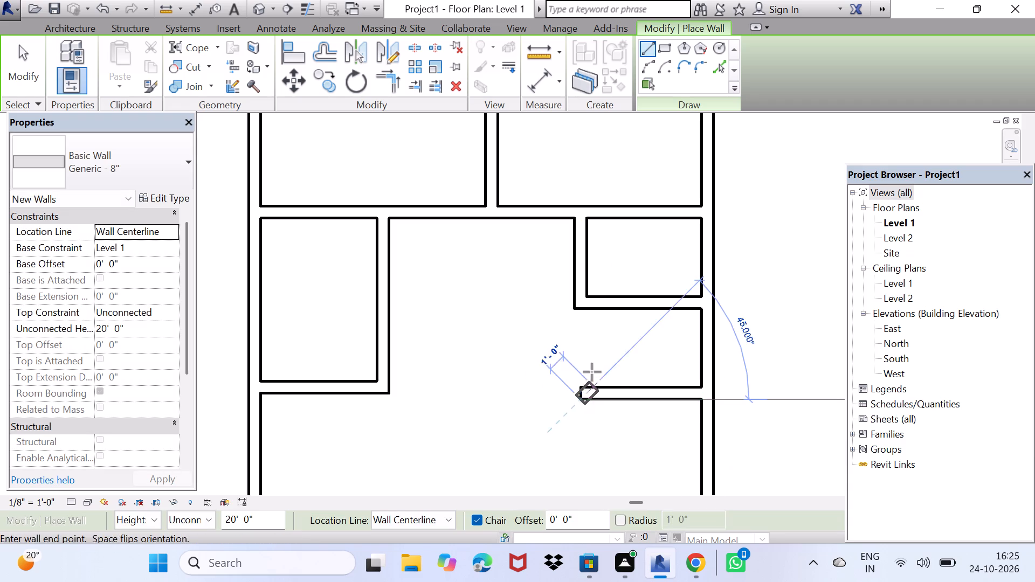
pyautogui.click(575, 304)
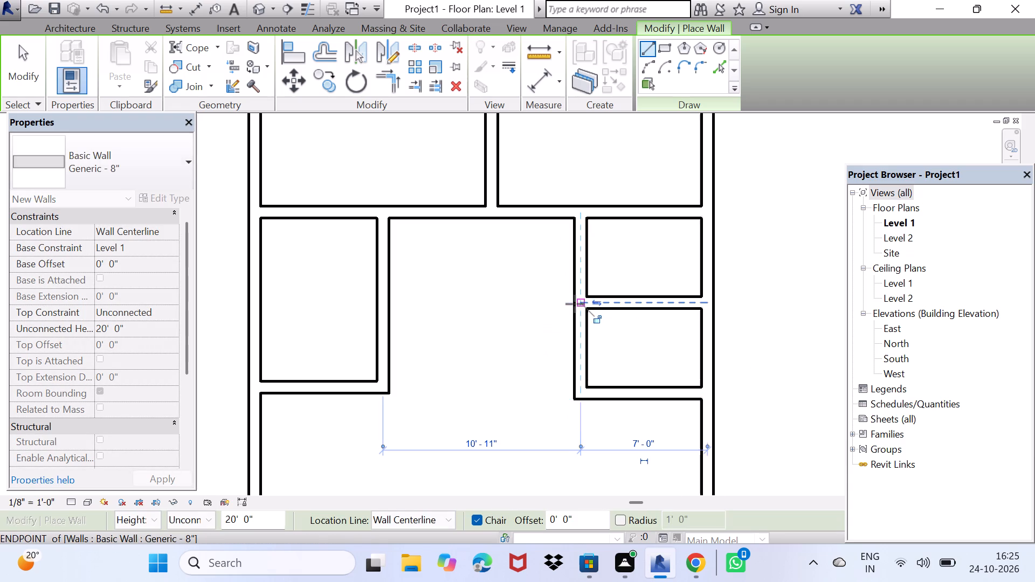
pyautogui.press('space')
pyautogui.press('Escape')
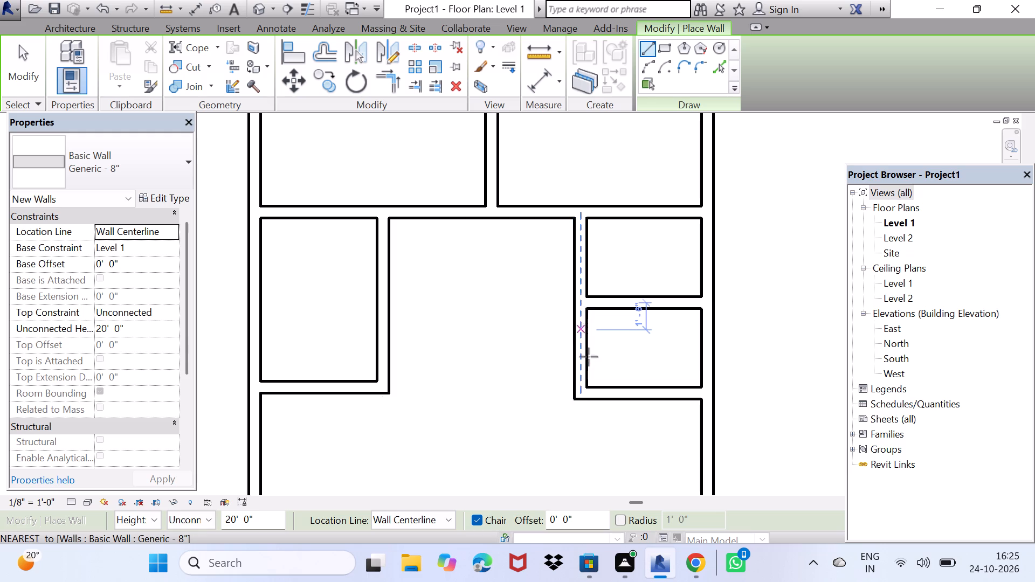
pyautogui.scroll(-4, 576, 392)
pyautogui.moveTo(586, 409); pyautogui.dragTo(601, 322, button='middle')
pyautogui.press('space')
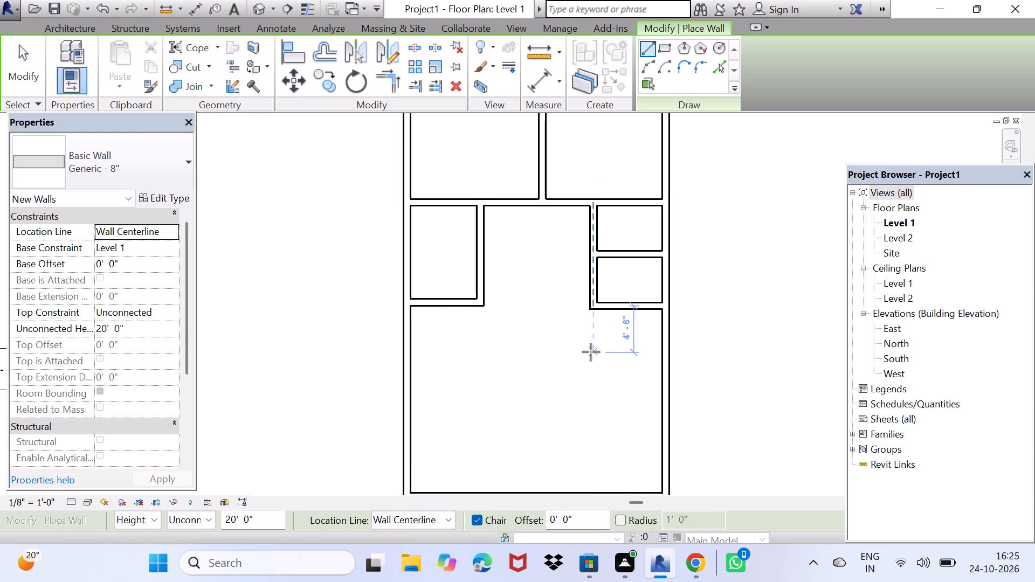
pyautogui.press('Escape')
# Offset a copy of the eastern exterior wall 9' 10" toward the interior.
pyautogui.moveTo(576, 375); pyautogui.dragTo(574, 336, button='middle')
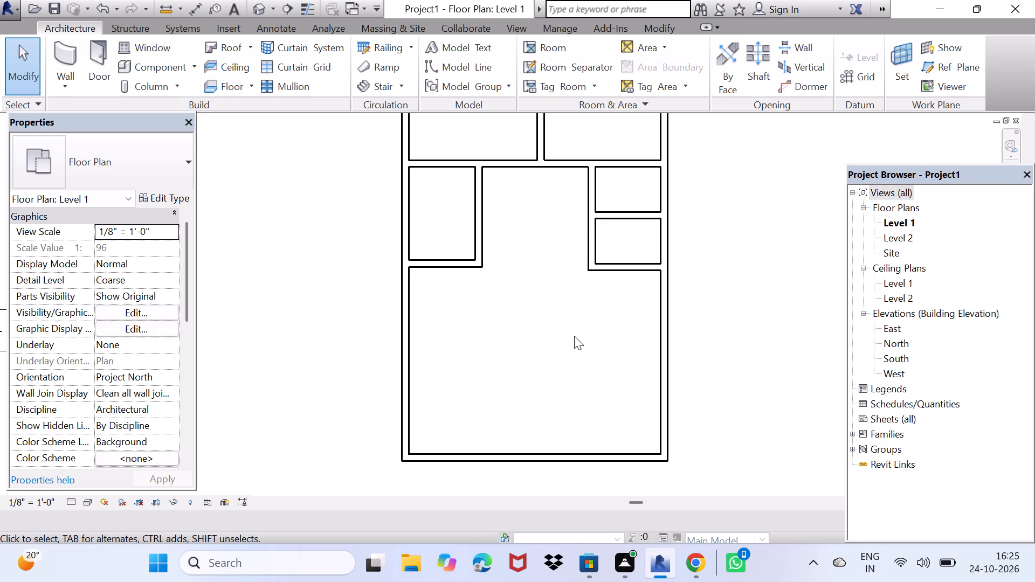
pyautogui.scroll(-4, 571, 334)
pyautogui.scroll(1, 601, 362)
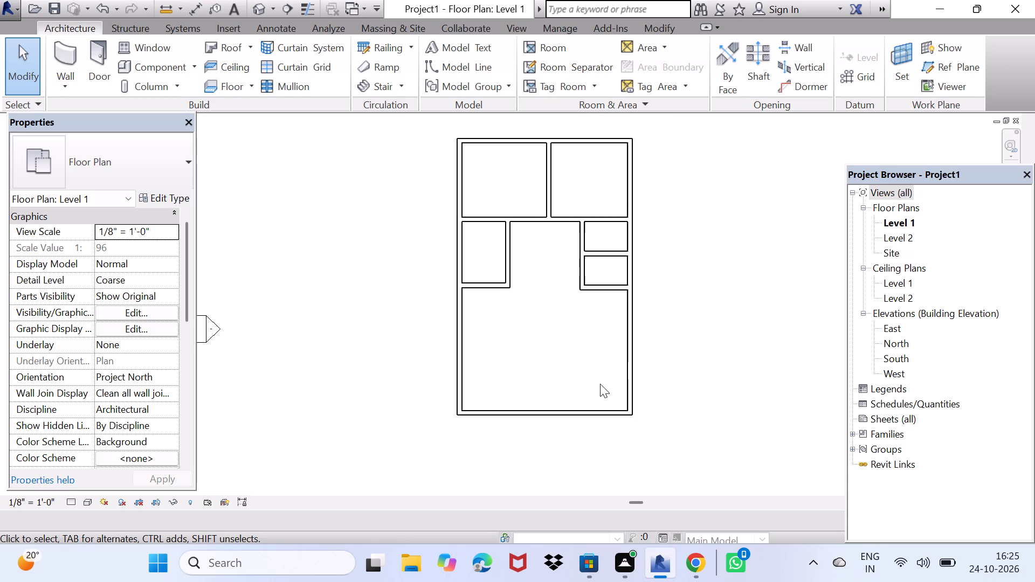
pyautogui.moveTo(603, 392); pyautogui.dragTo(655, 329, button='middle')
pyautogui.moveTo(581, 341); pyautogui.dragTo(624, 327, button='middle')
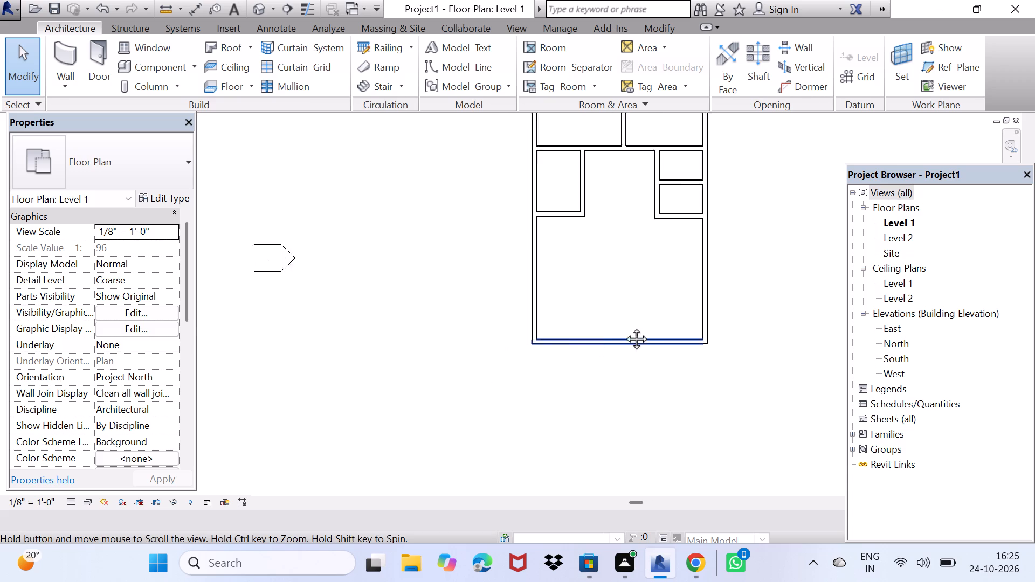
pyautogui.moveTo(624, 327); pyautogui.dragTo(630, 324, button='middle')
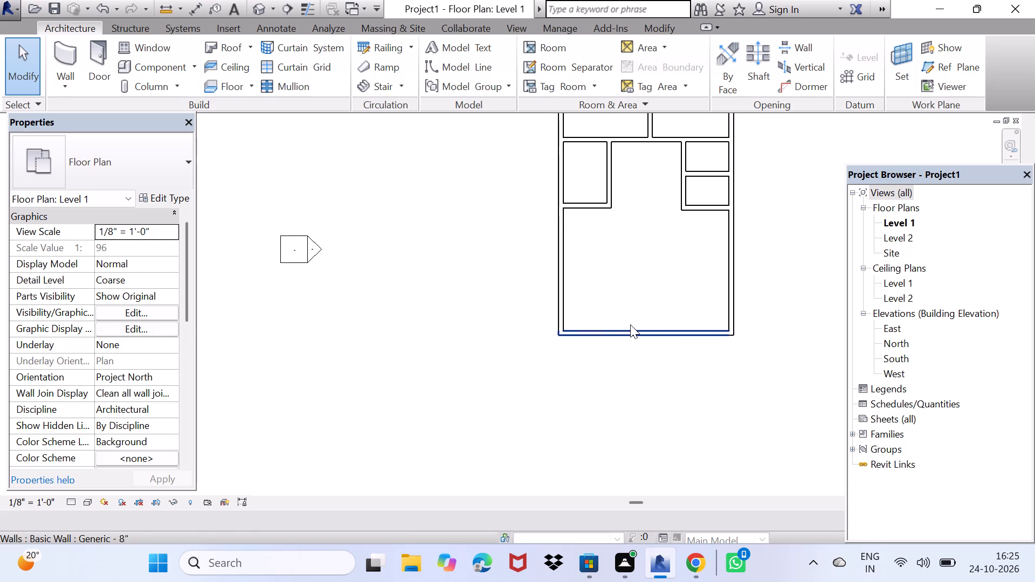
pyautogui.scroll(-2, 630, 324)
pyautogui.moveTo(623, 322); pyautogui.dragTo(591, 342, button='middle')
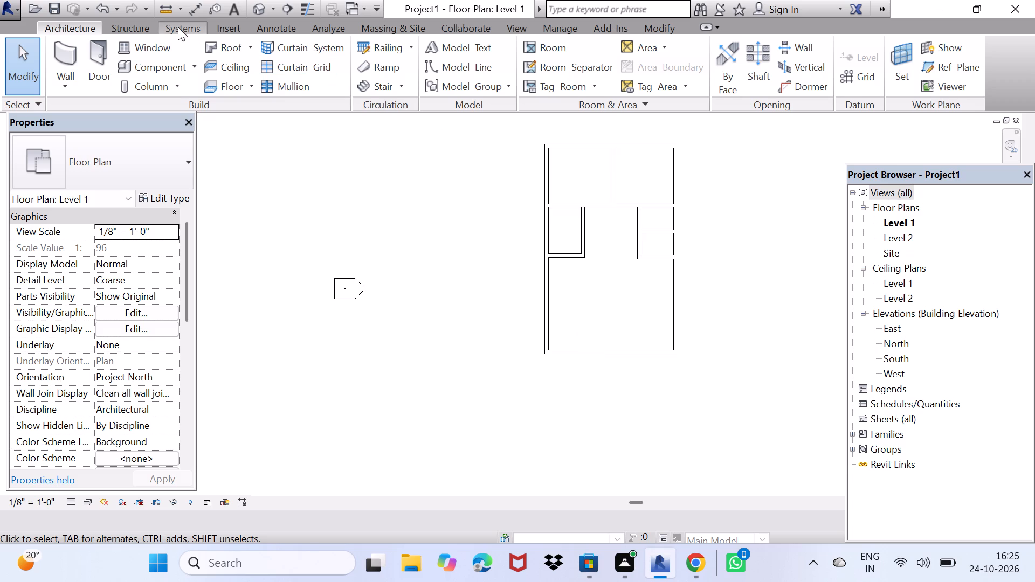
pyautogui.click(60, 58)
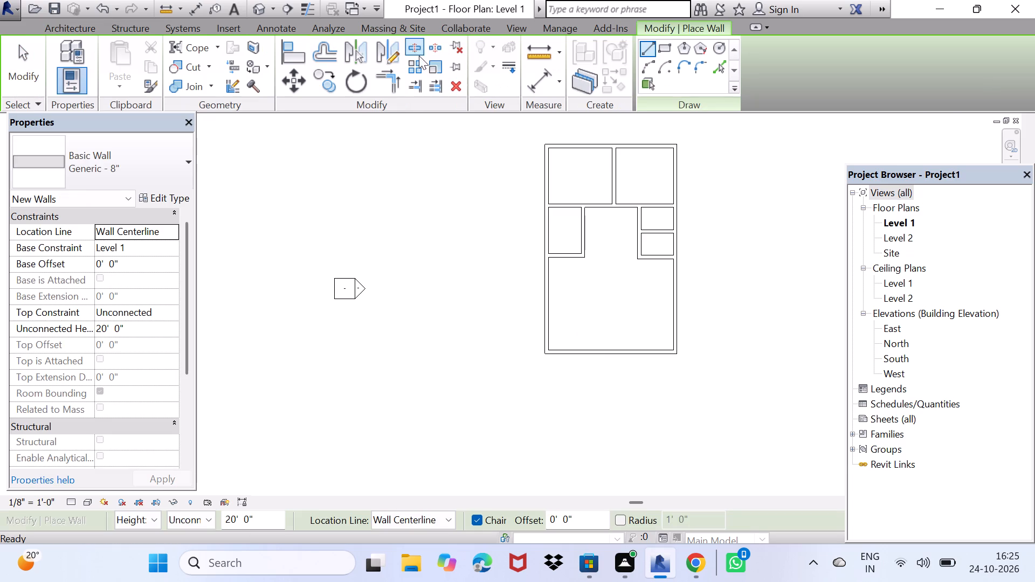
pyautogui.click(323, 54)
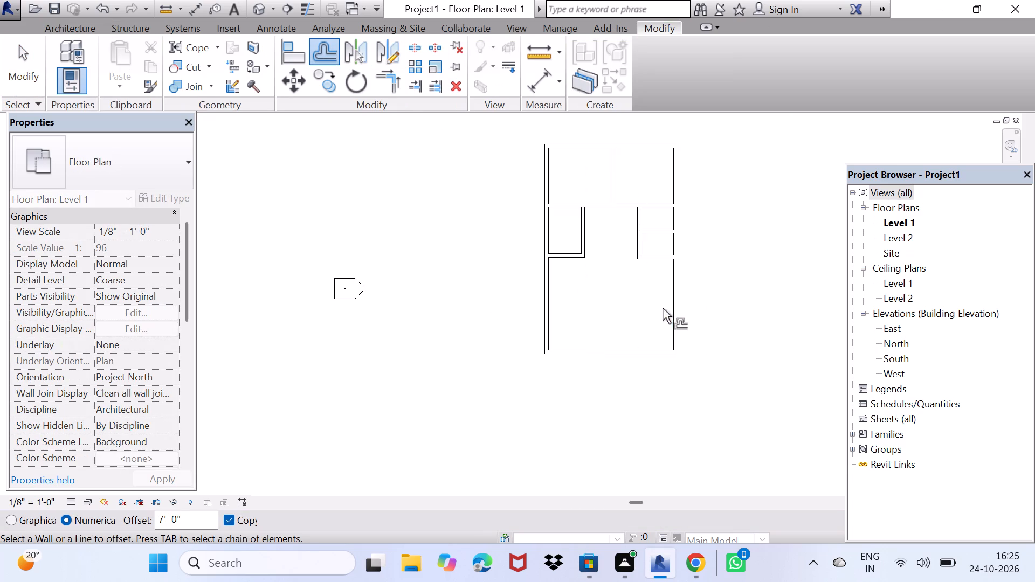
pyautogui.click(204, 515)
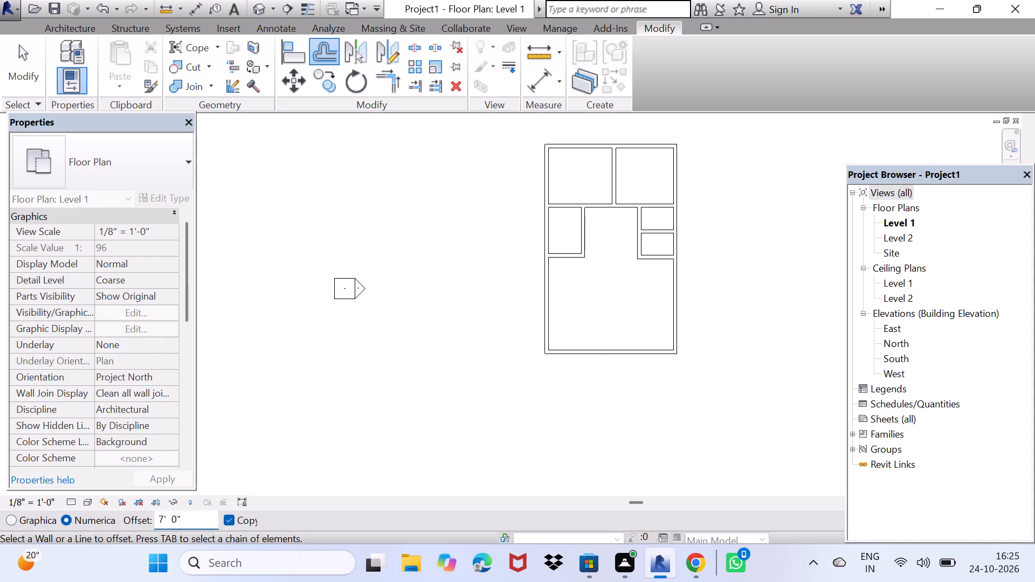
pyautogui.press('BackSpace')
pyautogui.press('BackSpace')
pyautogui.press('BackSpace')
pyautogui.press('BackSpace')
pyautogui.press('BackSpace')
pyautogui.press('BackSpace')
pyautogui.press('BackSpace')
pyautogui.press('BackSpace')
pyautogui.press('BackSpace')
pyautogui.press('BackSpace')
pyautogui.write("9'")
pyautogui.write('10"')
pyautogui.press('Return')
pyautogui.click(674, 297)
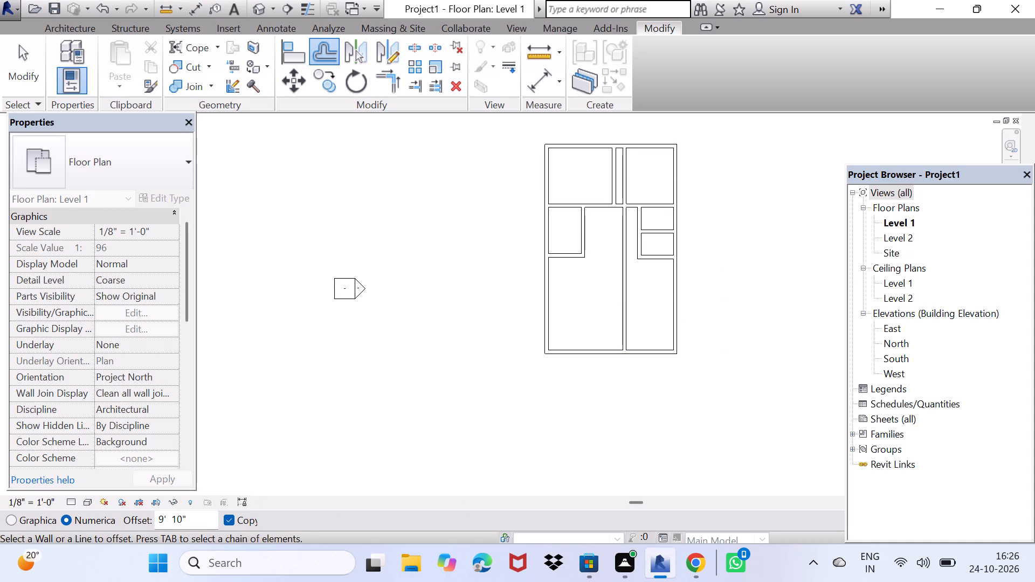
# Trim the new vertical wall and the horizontal wall below the small eastern rooms into a corner, keeping the southern and eastern parts.
pyautogui.click(390, 80)
pyautogui.click(646, 255)
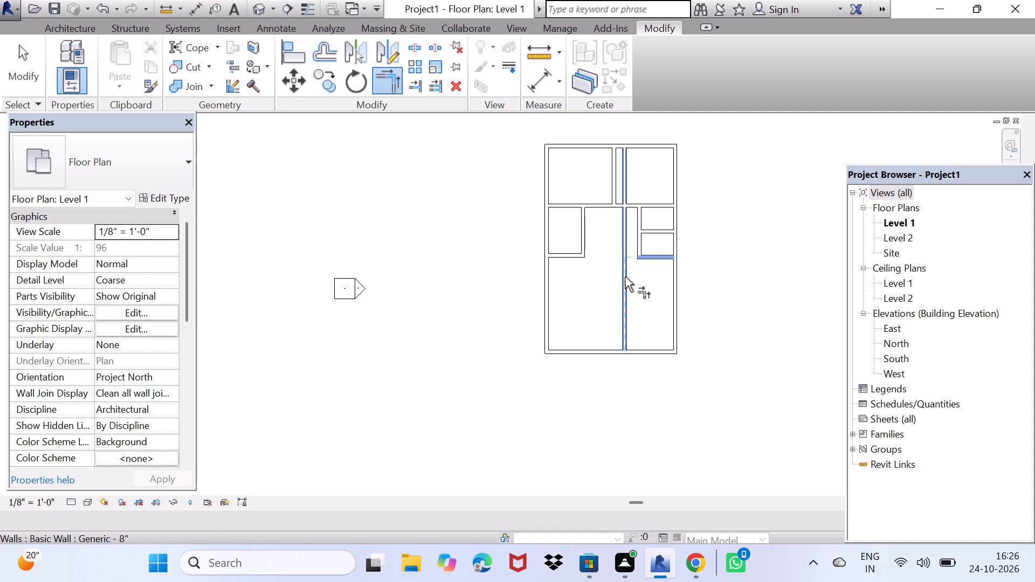
pyautogui.click(625, 278)
pyautogui.press('space')
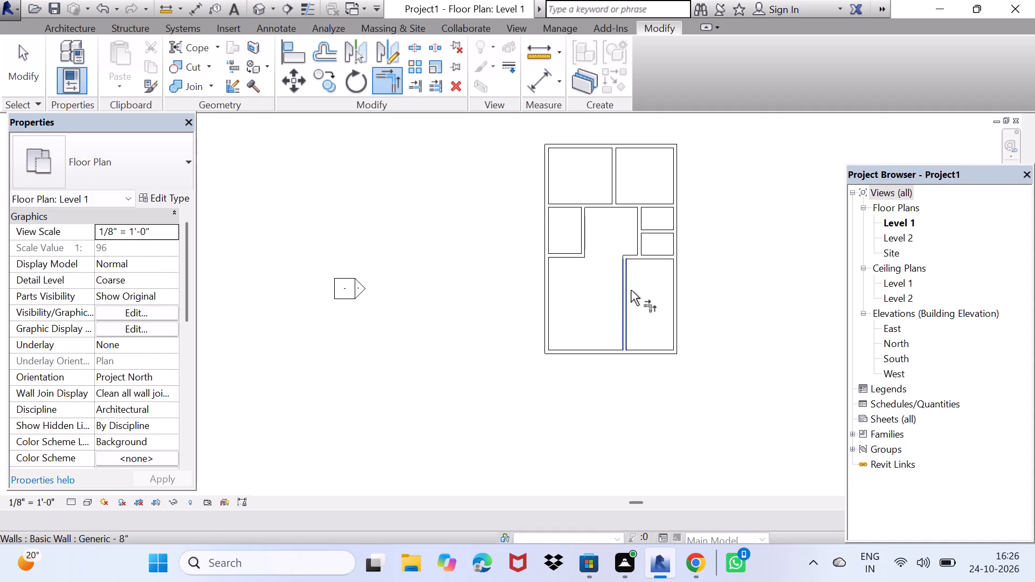
pyautogui.press('Escape')
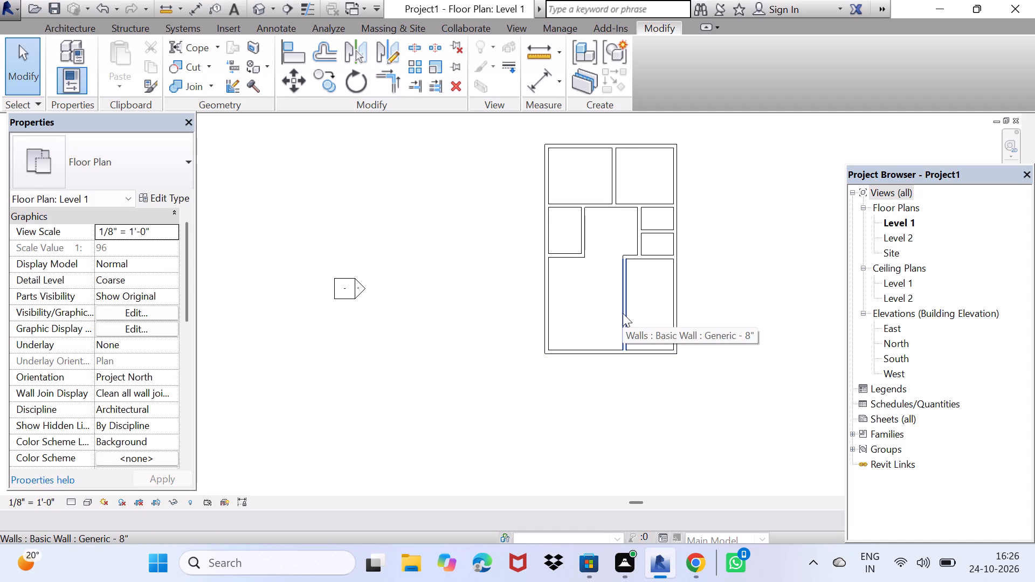
# Offset a copy of the horizontal wall below the small eastern rooms 9' 10" to the south.
pyautogui.scroll(3, 621, 330)
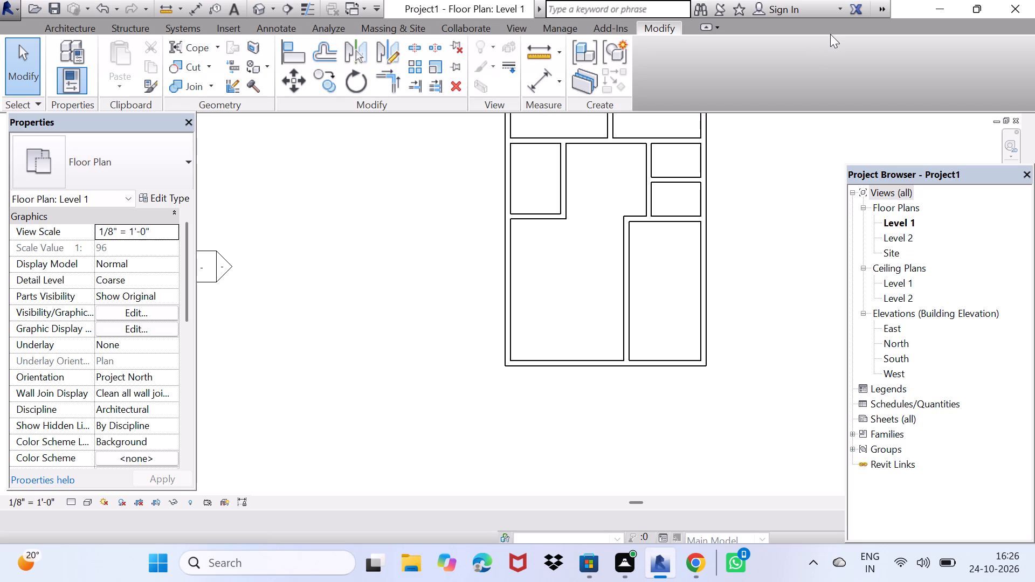
pyautogui.click(319, 49)
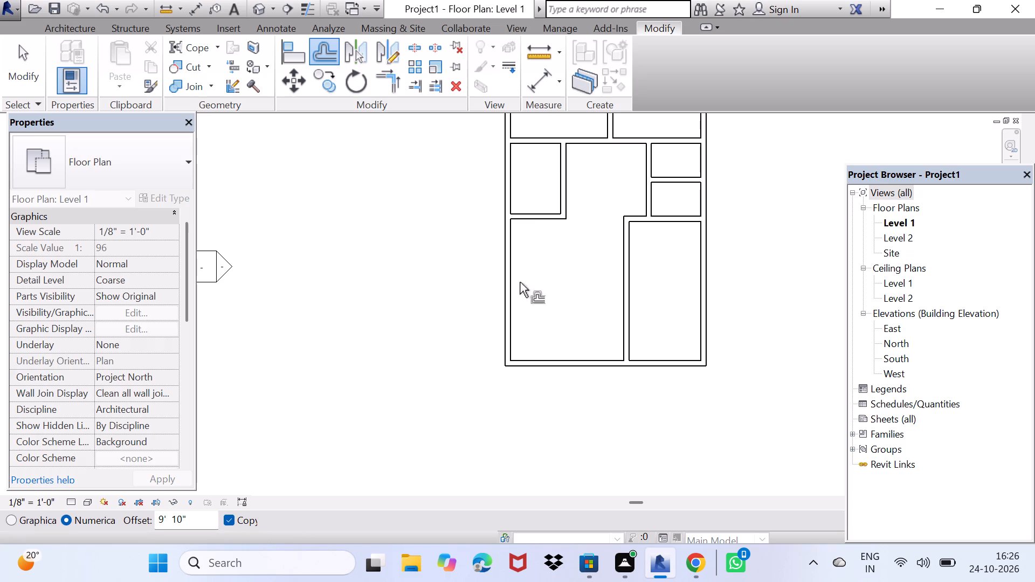
pyautogui.click(674, 226)
# Trim the 9' 10" vertical wall and the new horizontal wall into a corner, keeping the northern and eastern parts.
pyautogui.scroll(1, 629, 327)
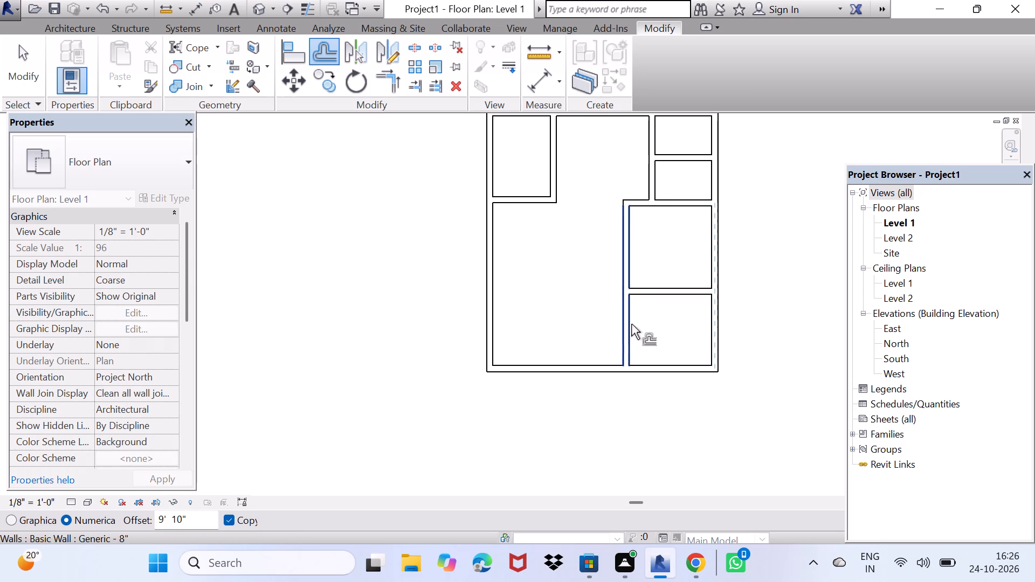
pyautogui.click(391, 81)
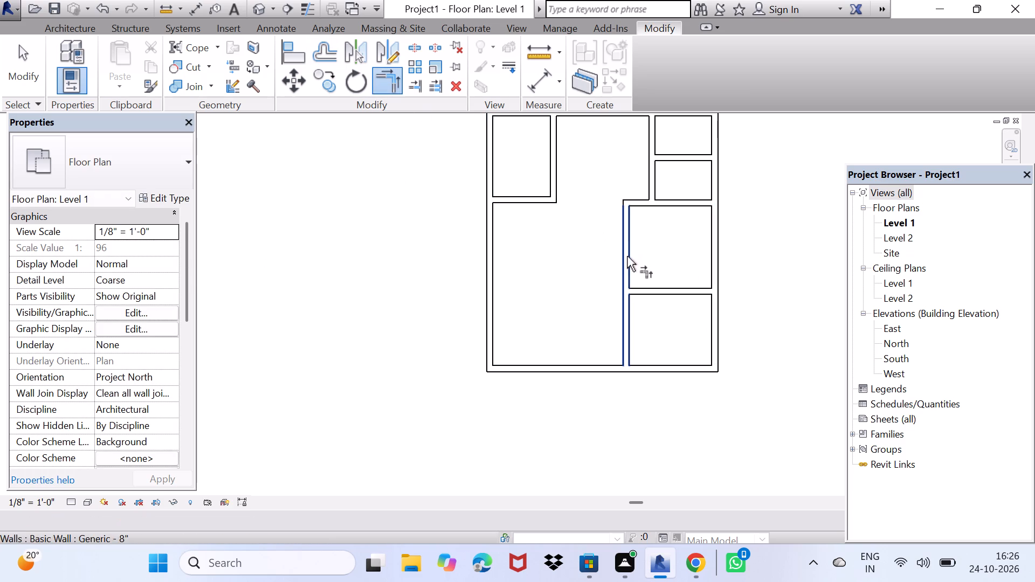
pyautogui.click(627, 257)
pyautogui.click(659, 286)
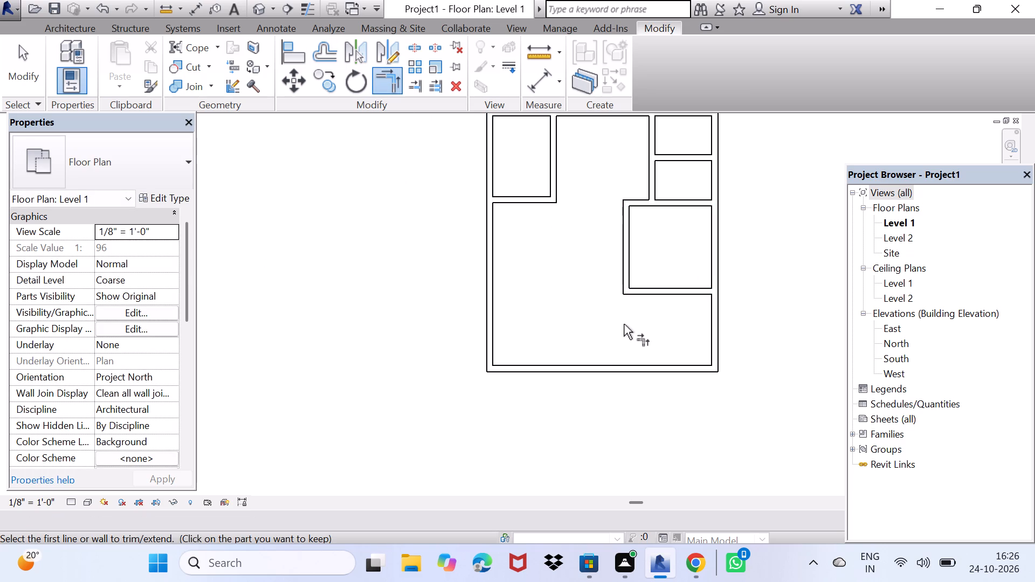
pyautogui.press('space')
pyautogui.scroll(-2, 520, 309)
pyautogui.press('Escape')
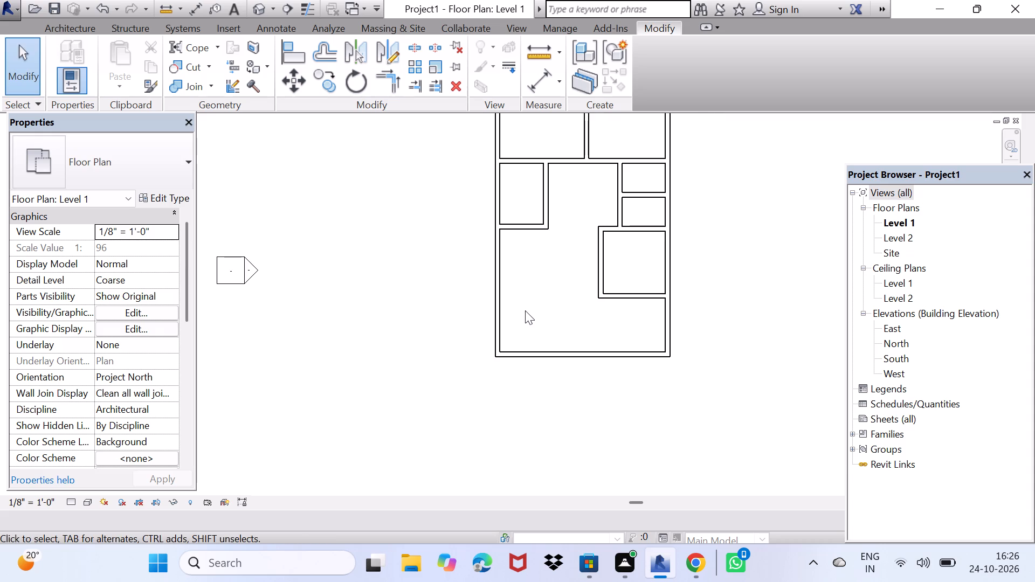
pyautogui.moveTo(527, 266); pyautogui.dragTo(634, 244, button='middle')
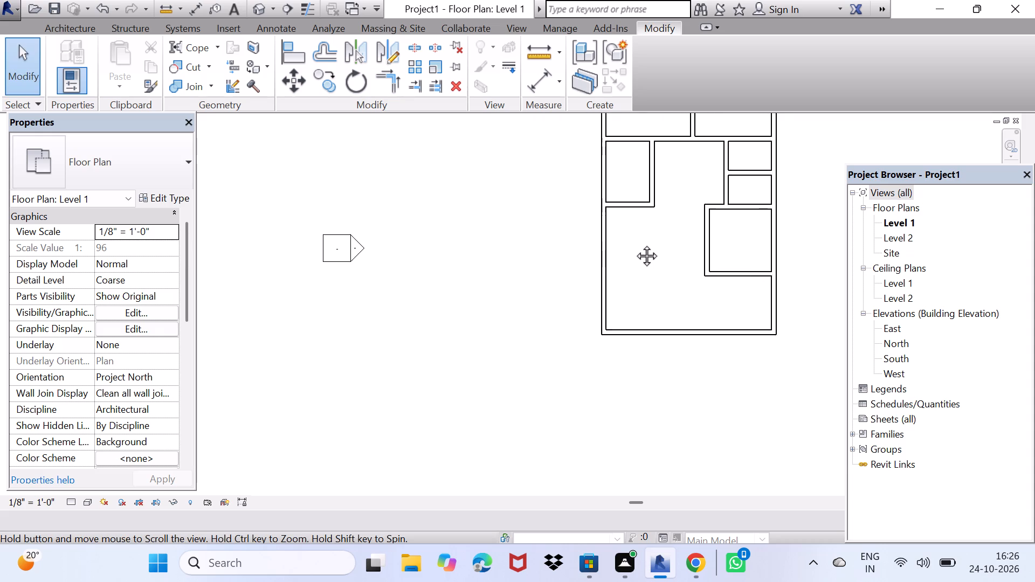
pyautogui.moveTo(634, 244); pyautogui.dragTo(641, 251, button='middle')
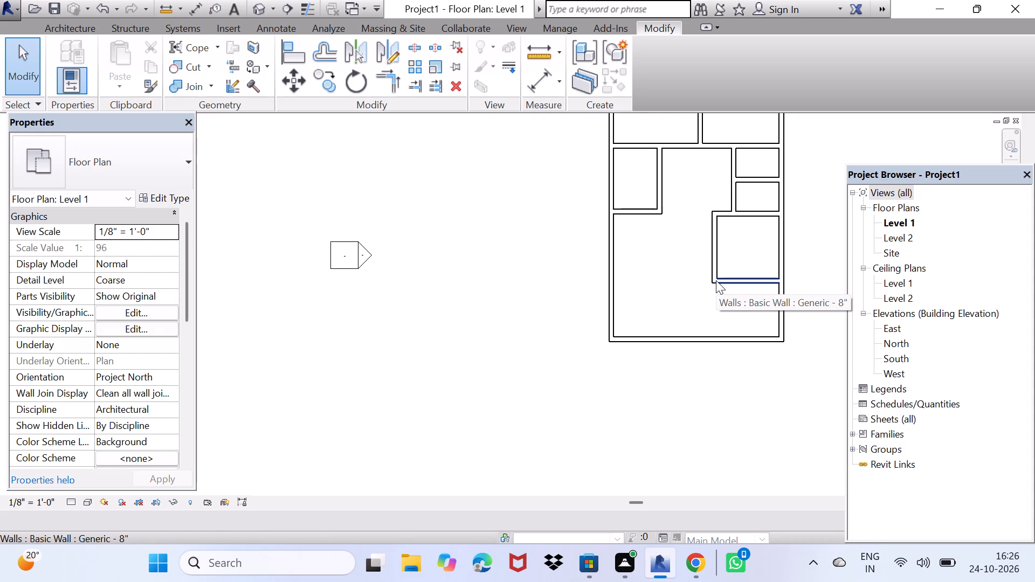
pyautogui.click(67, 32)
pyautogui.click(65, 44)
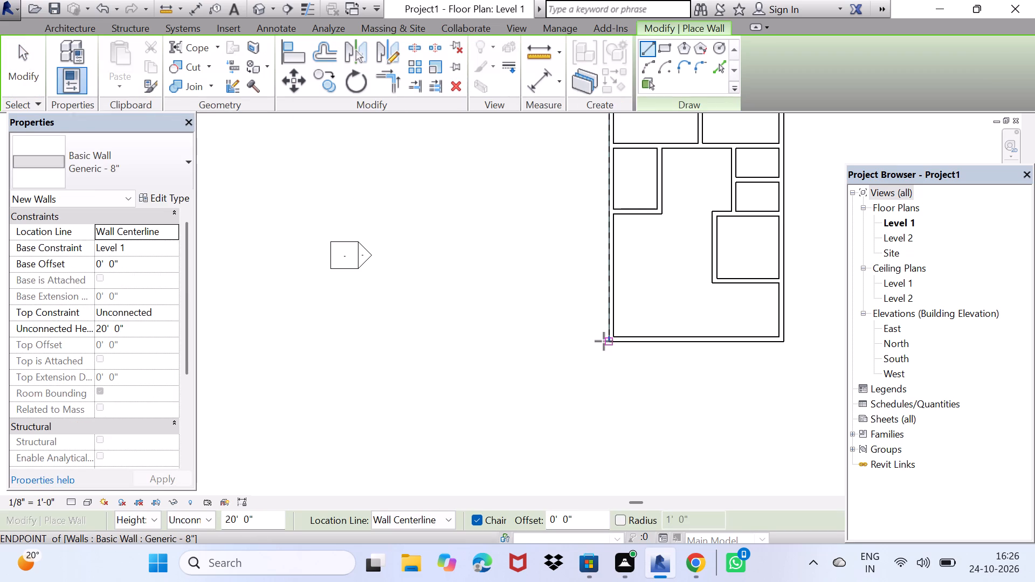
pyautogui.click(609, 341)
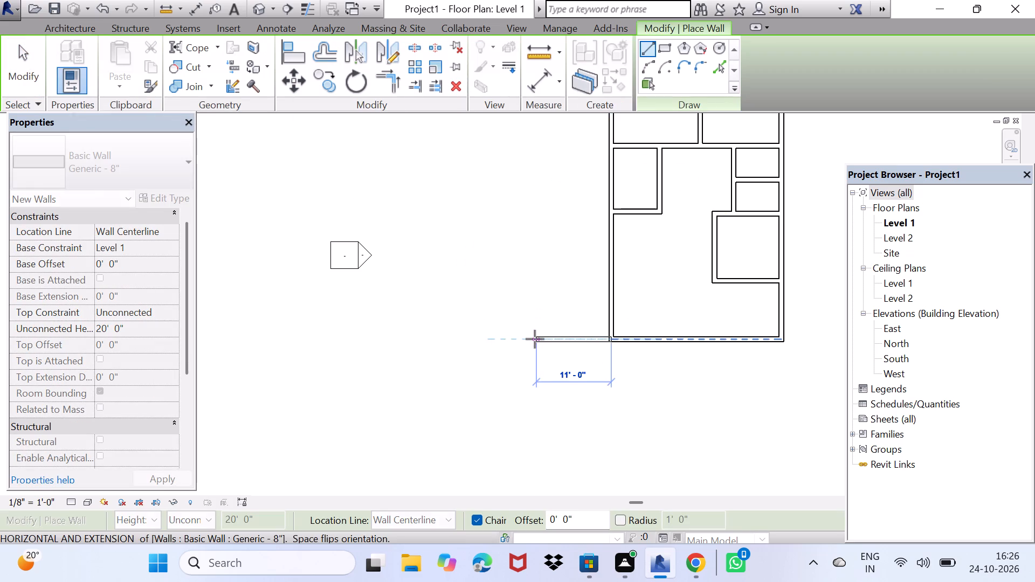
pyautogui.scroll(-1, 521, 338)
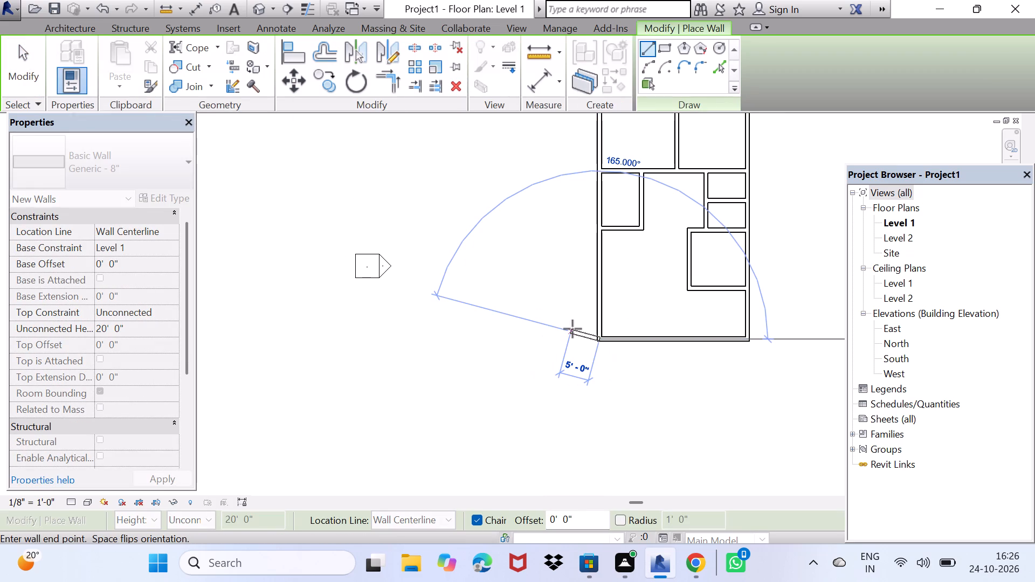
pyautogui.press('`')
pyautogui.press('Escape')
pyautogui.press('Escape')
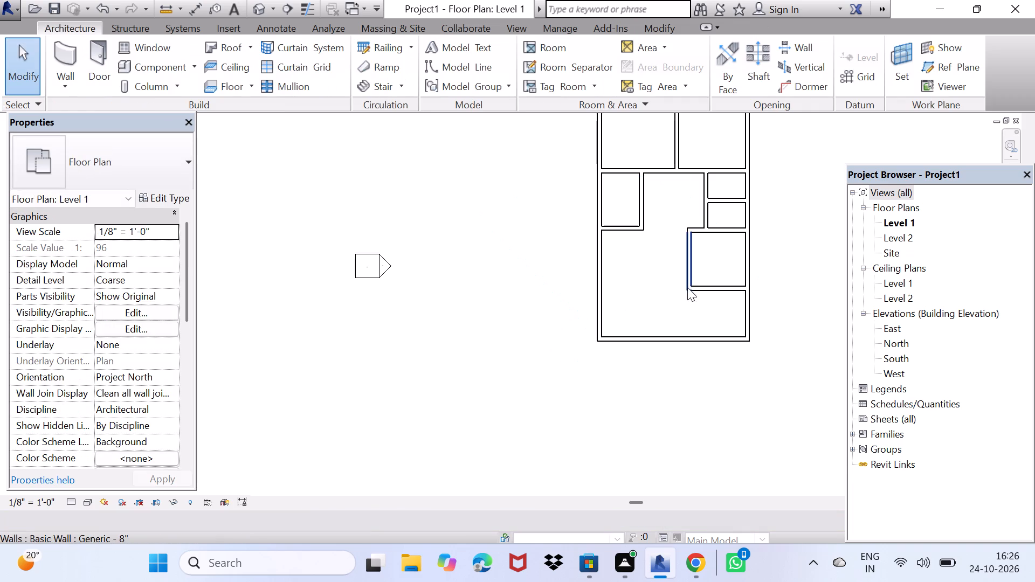
# Draw an L-shaped wall from the southwest corner of the 9' 10" eastern room, running 6' 0" west and 5' 0" north.
pyautogui.click(78, 63)
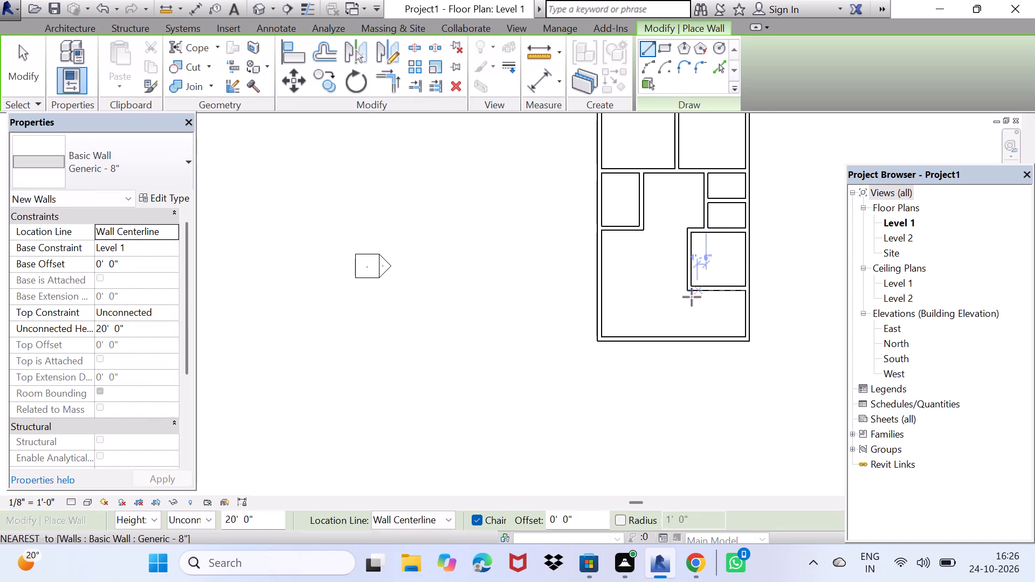
pyautogui.scroll(5, 687, 292)
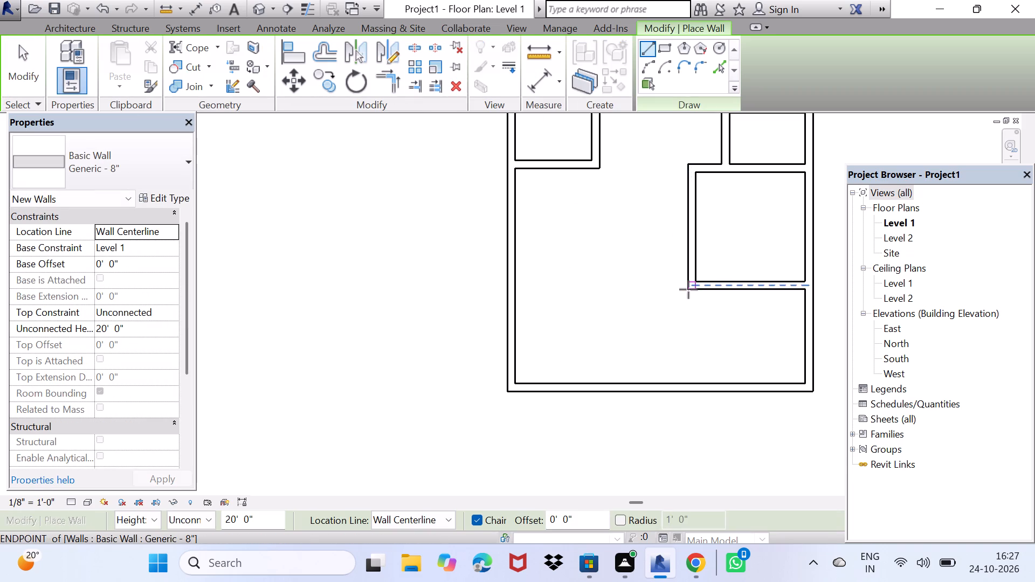
pyautogui.click(687, 291)
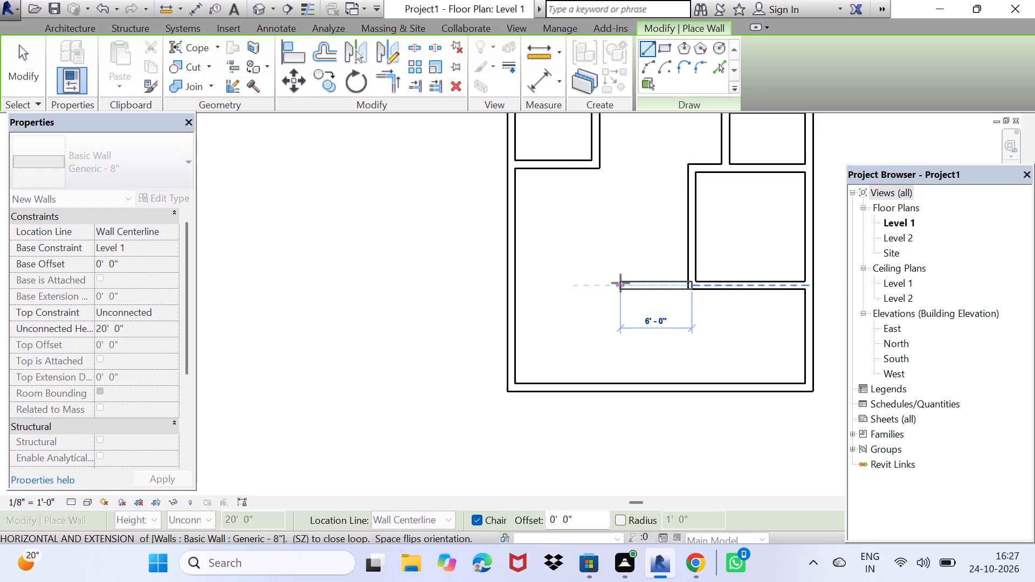
pyautogui.click(621, 283)
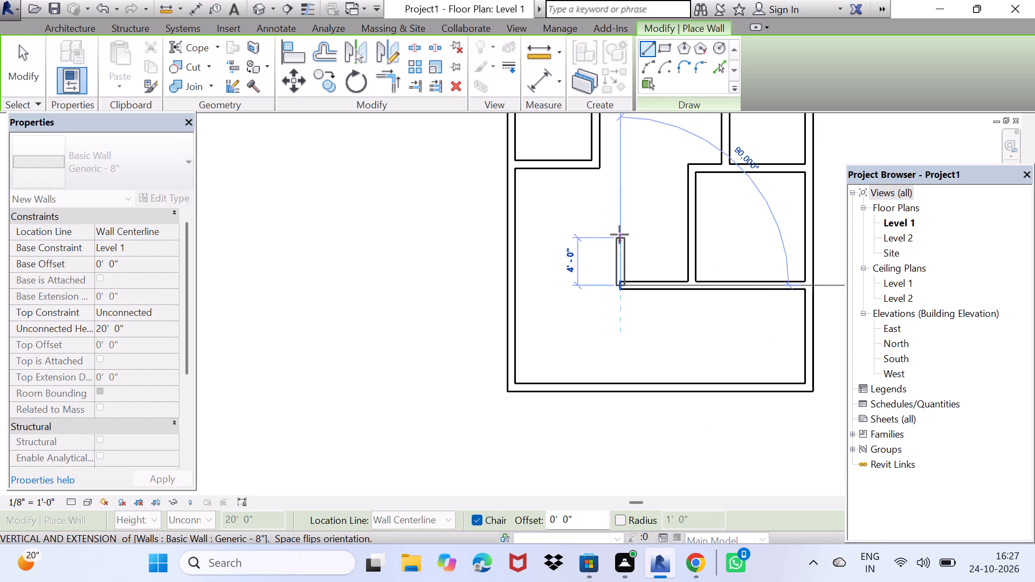
pyautogui.click(617, 223)
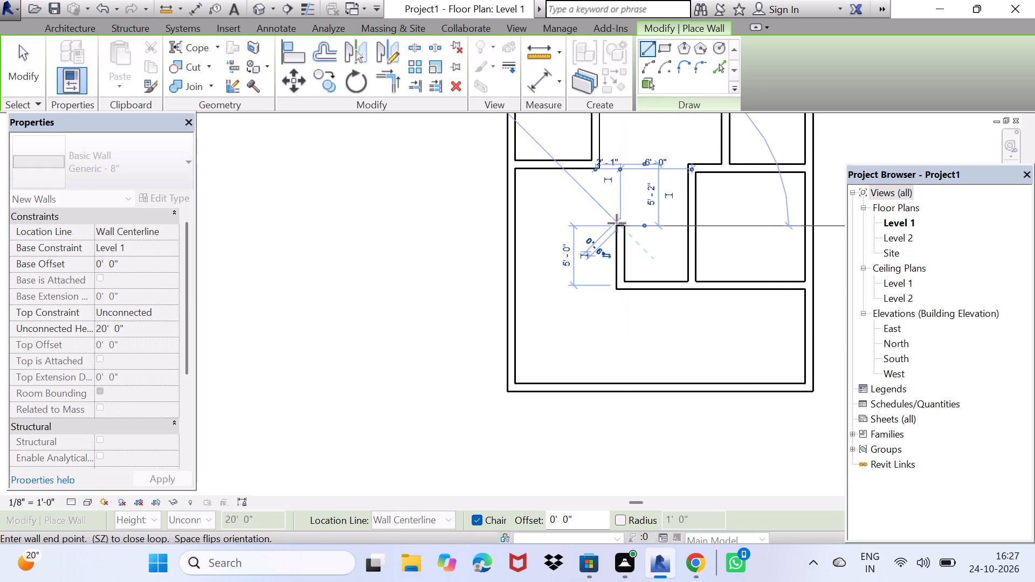
pyautogui.press('space')
pyautogui.press('Escape')
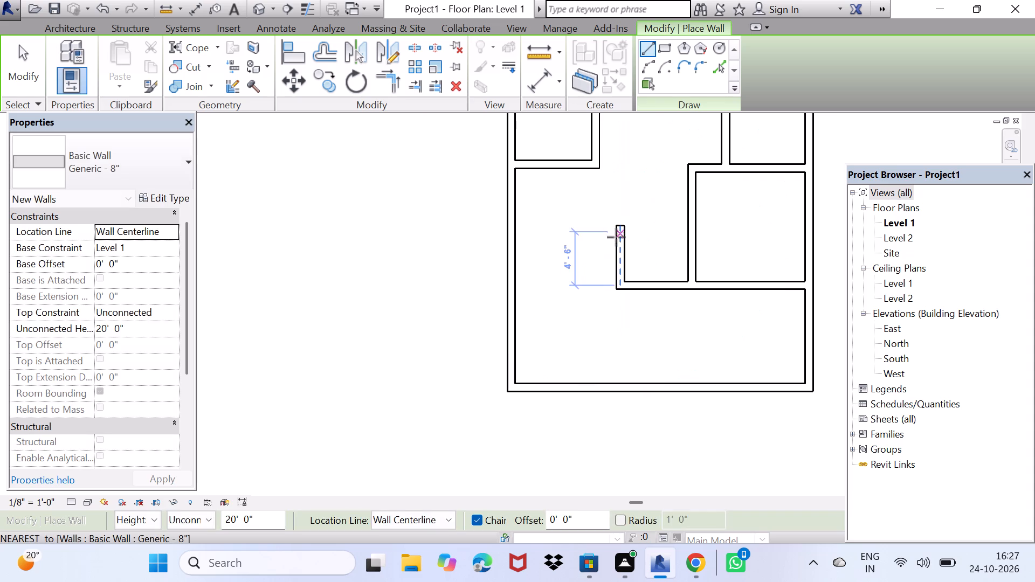
pyautogui.press('Escape')
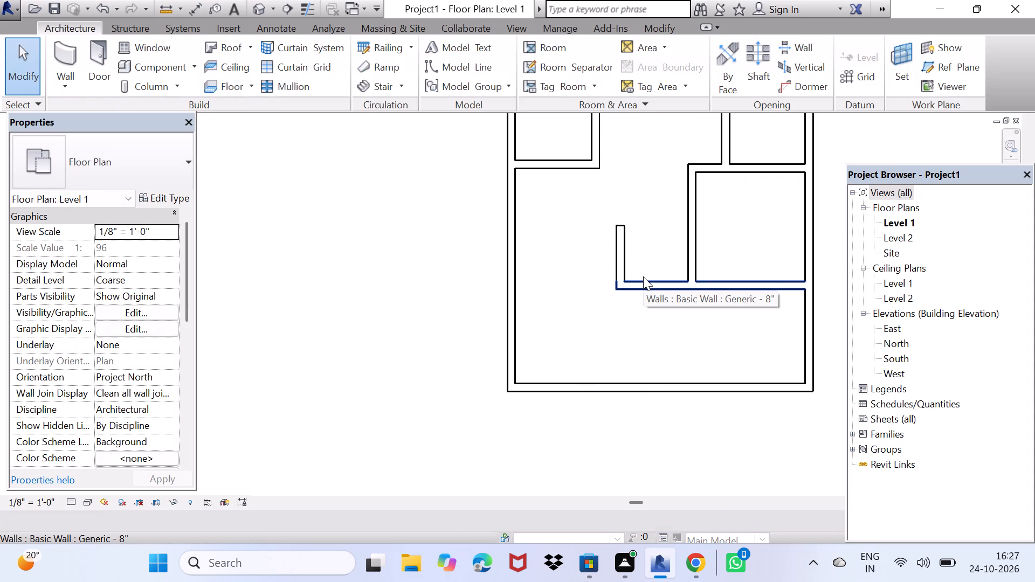
# Nudge the north end of the new vertical wall northward until the wall is 6' 9" long.
pyautogui.click(622, 230)
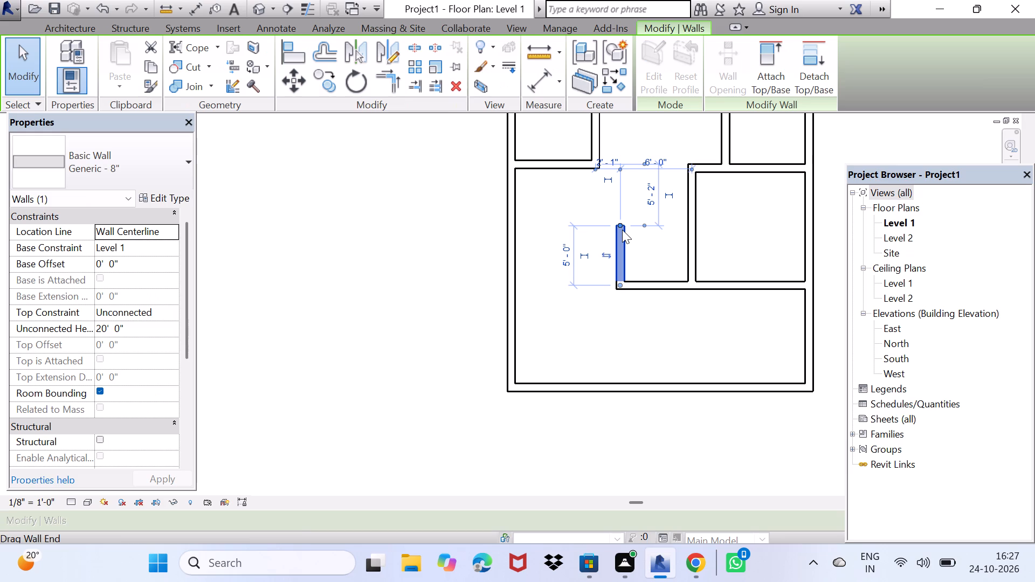
pyautogui.press('Up')
pyautogui.press('Up')
pyautogui.press('Up')
pyautogui.press('Up')
pyautogui.press('Up')
pyautogui.press('Up')
pyautogui.press('Up')
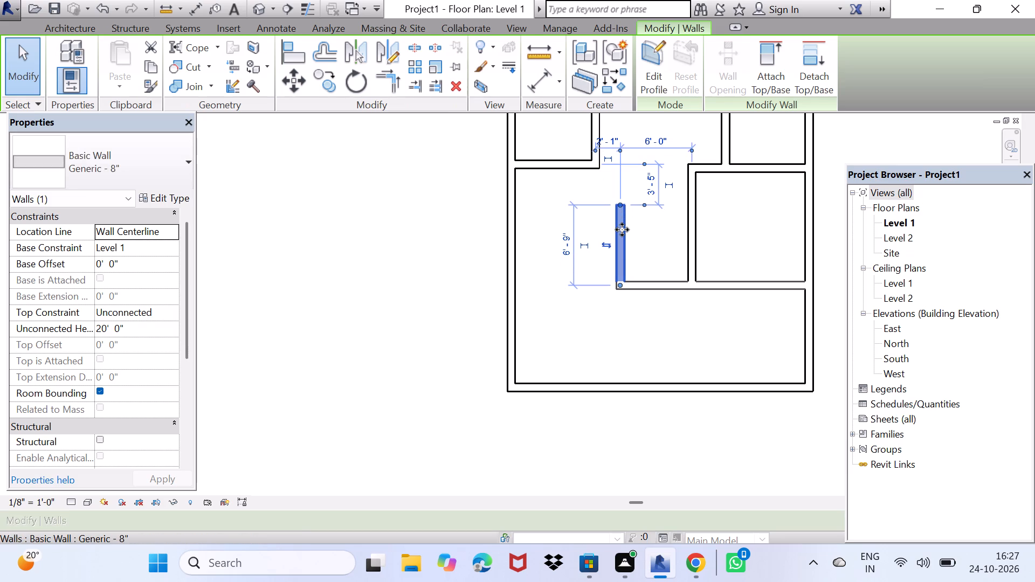
pyautogui.press('Escape')
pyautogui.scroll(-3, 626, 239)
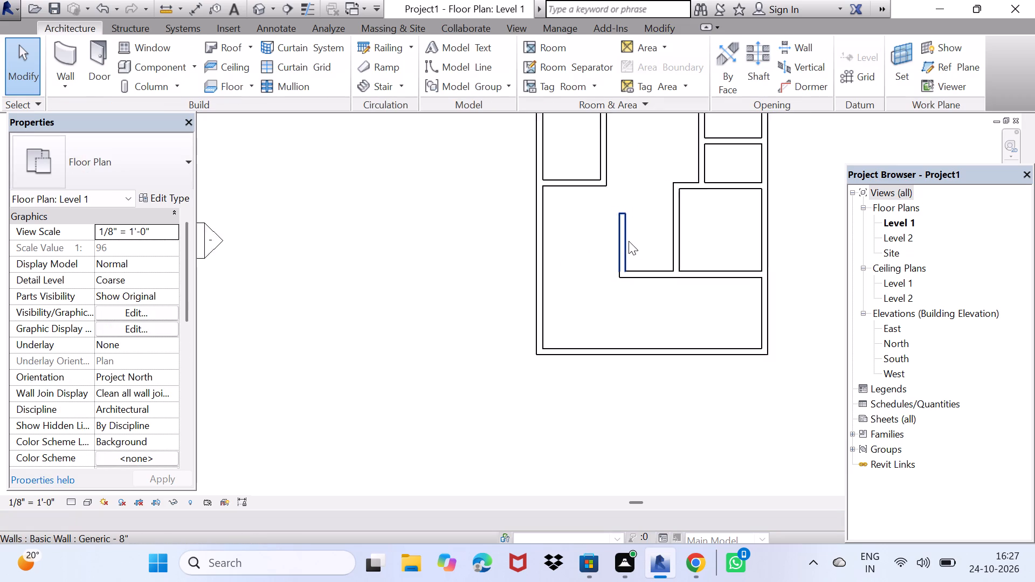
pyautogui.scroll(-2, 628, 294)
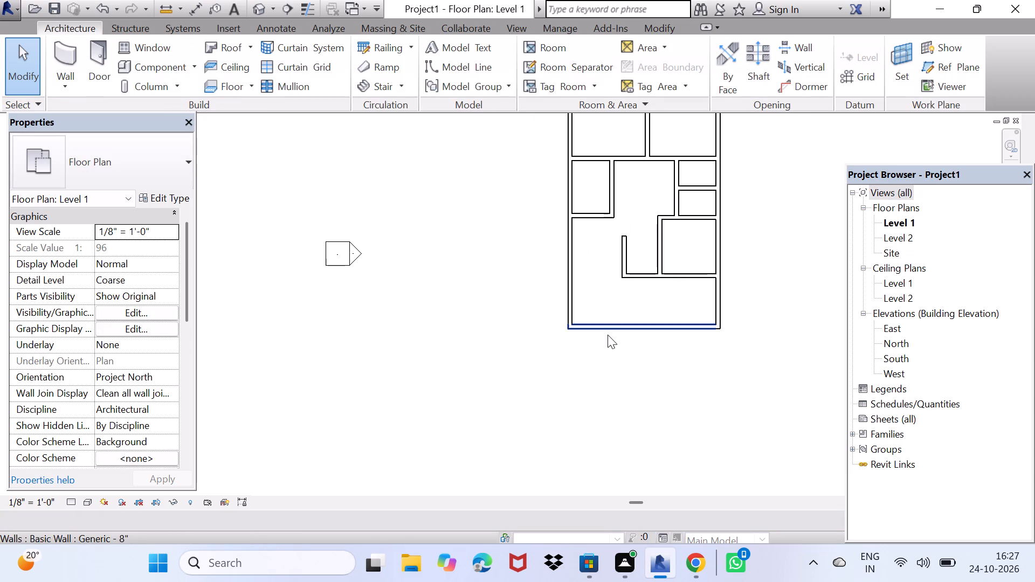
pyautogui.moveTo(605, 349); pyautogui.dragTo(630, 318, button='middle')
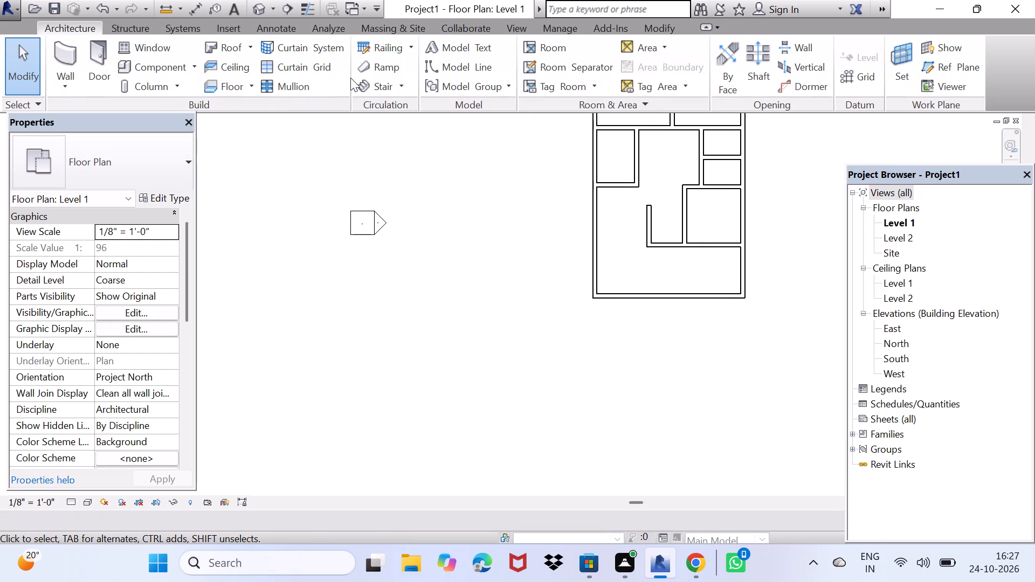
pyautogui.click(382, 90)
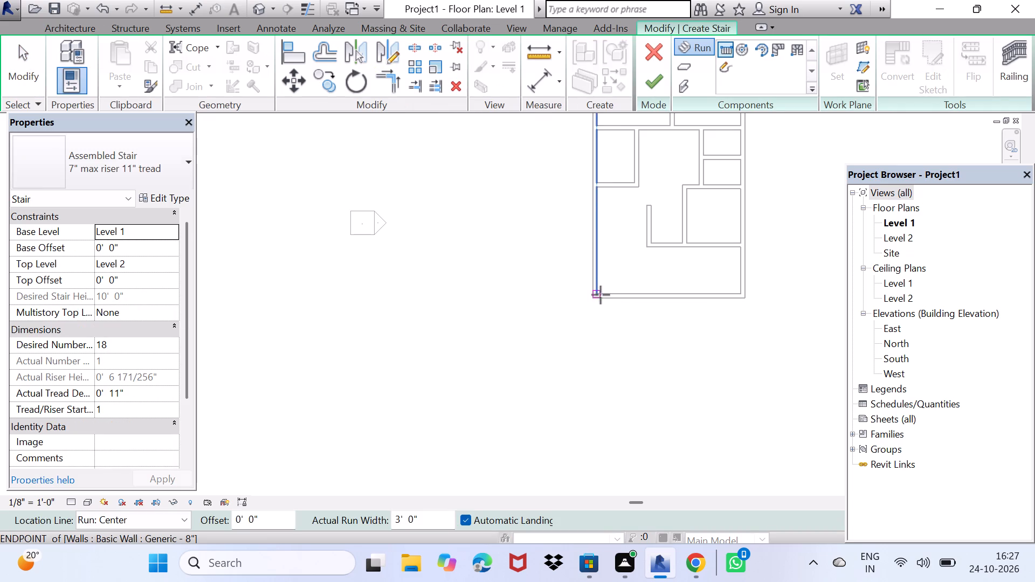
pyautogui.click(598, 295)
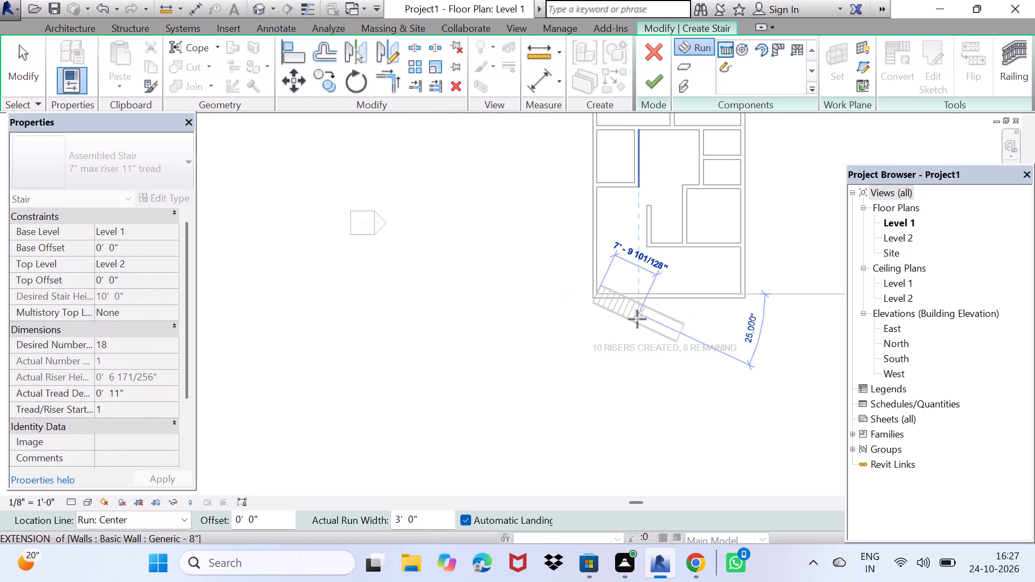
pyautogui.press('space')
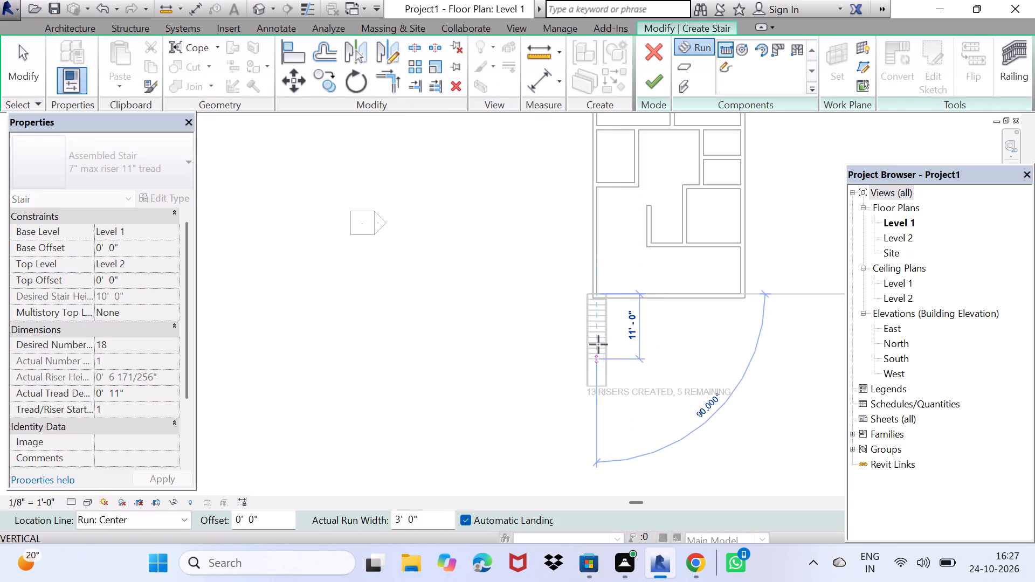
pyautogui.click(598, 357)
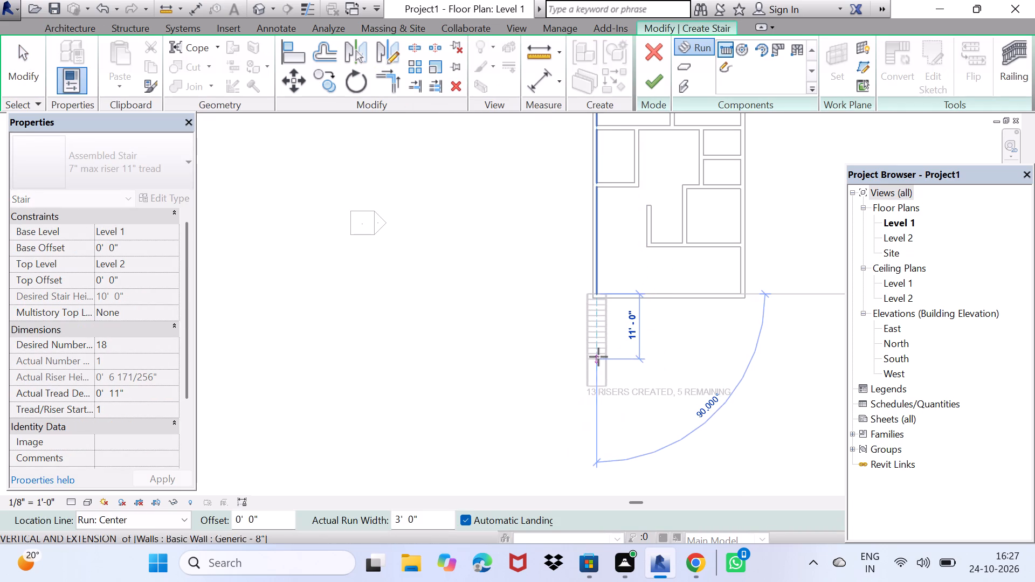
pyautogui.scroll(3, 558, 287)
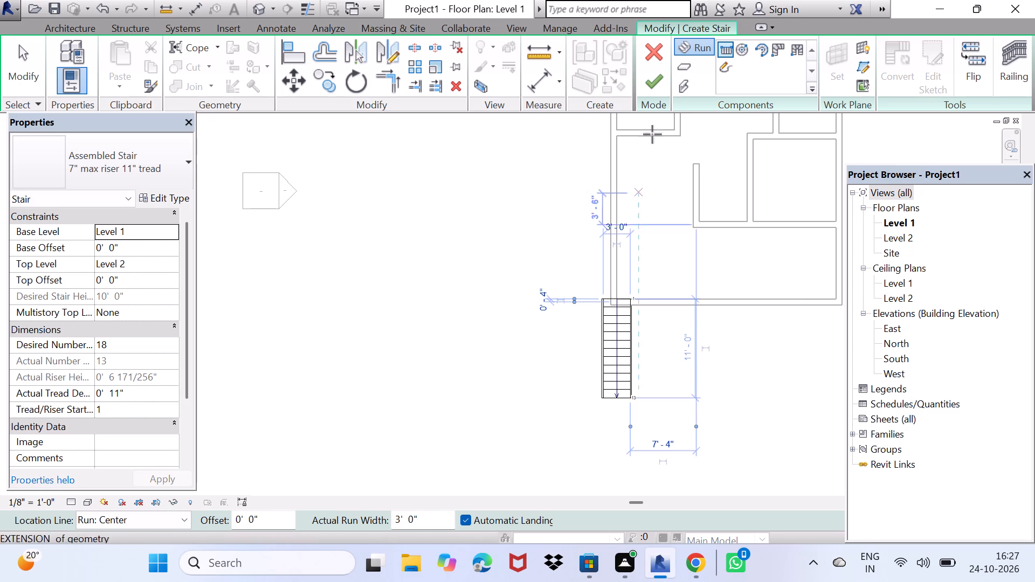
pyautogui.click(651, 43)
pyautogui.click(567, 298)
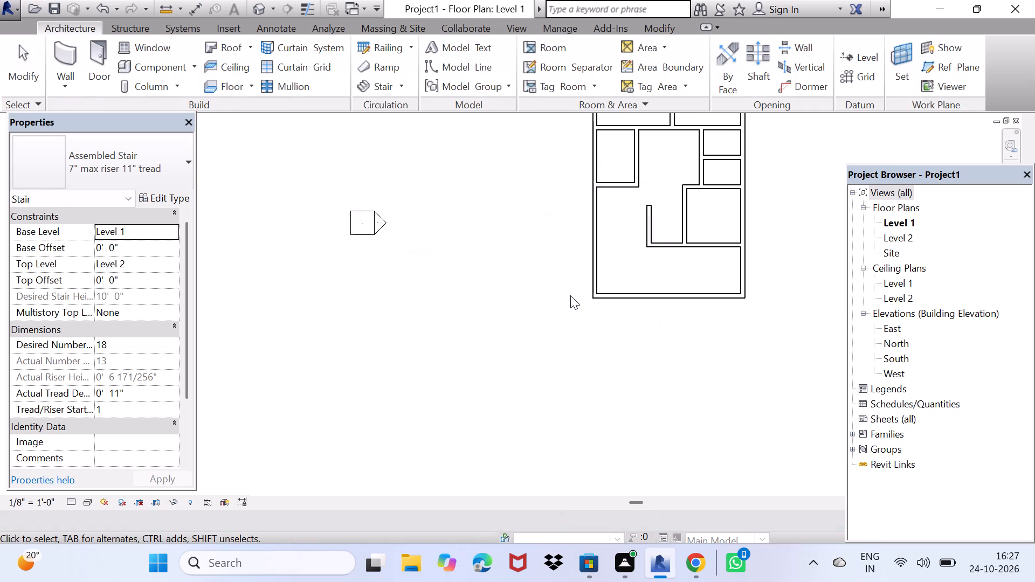
# Create a ramp with a straight southward run of 1' 6", just outside the southern exterior wall near the house's southwest corner.
pyautogui.click(378, 63)
pyautogui.scroll(4, 604, 300)
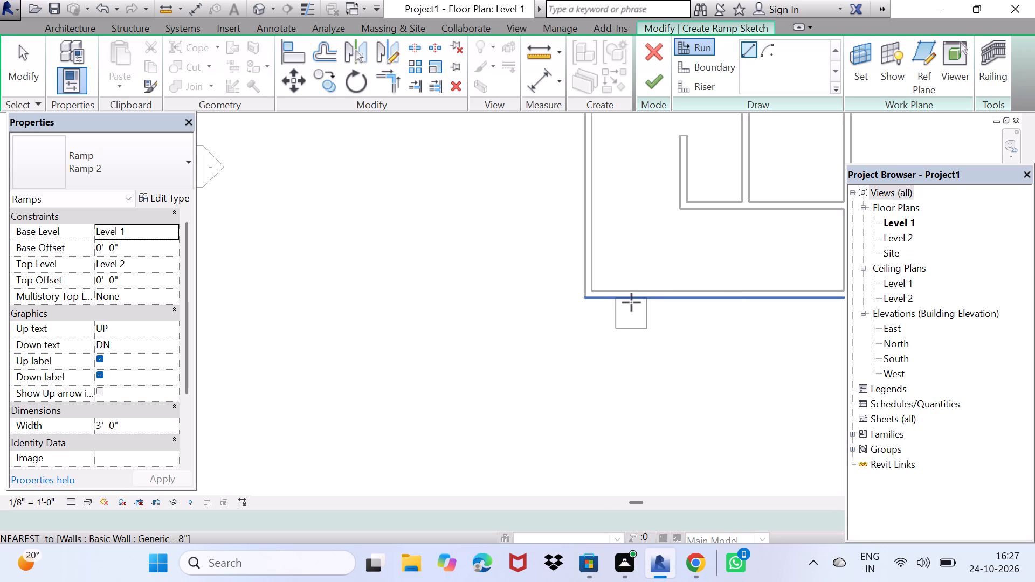
pyautogui.click(631, 302)
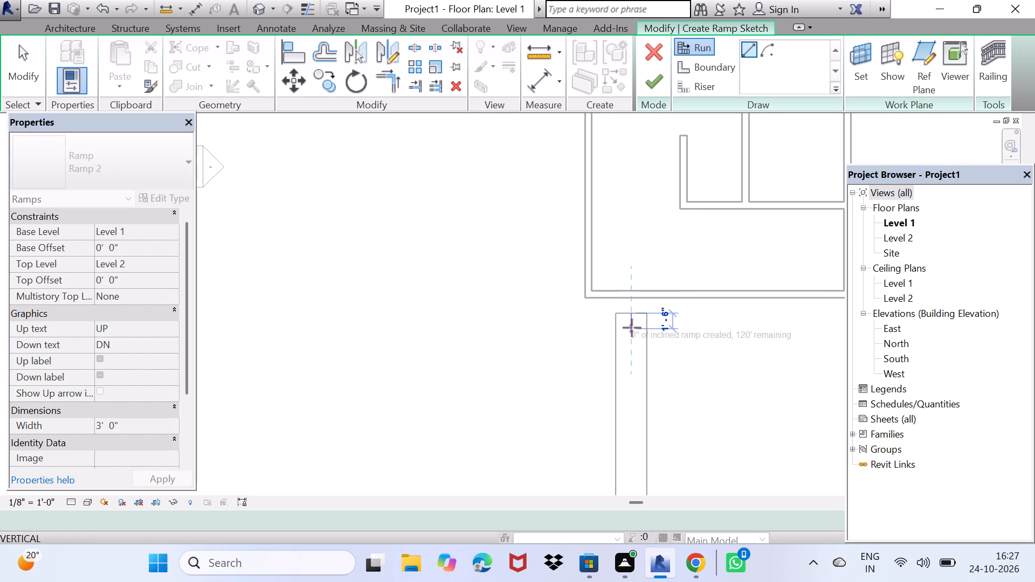
pyautogui.click(632, 328)
pyautogui.scroll(8, 633, 313)
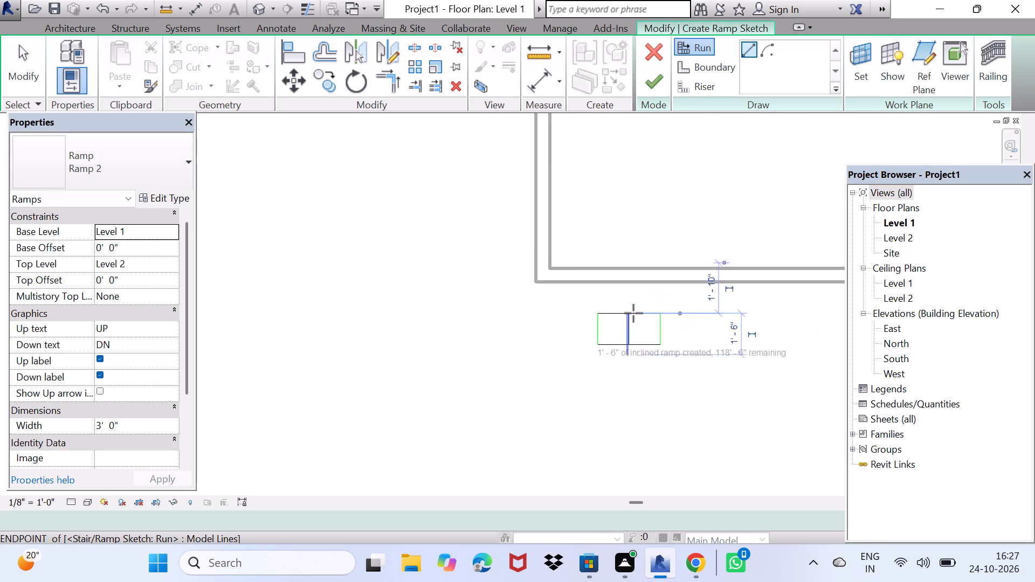
pyautogui.press('m')
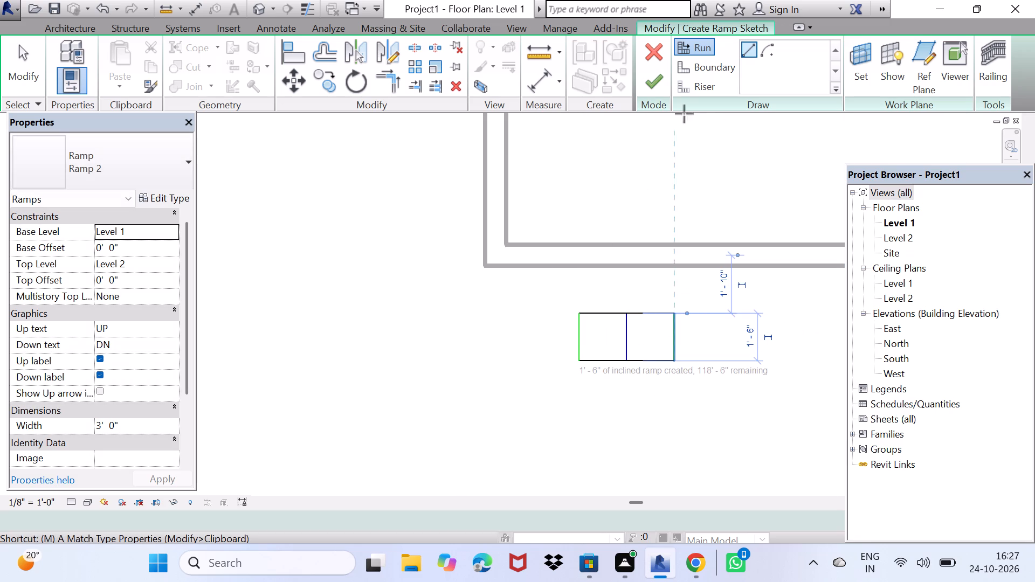
pyautogui.click(655, 84)
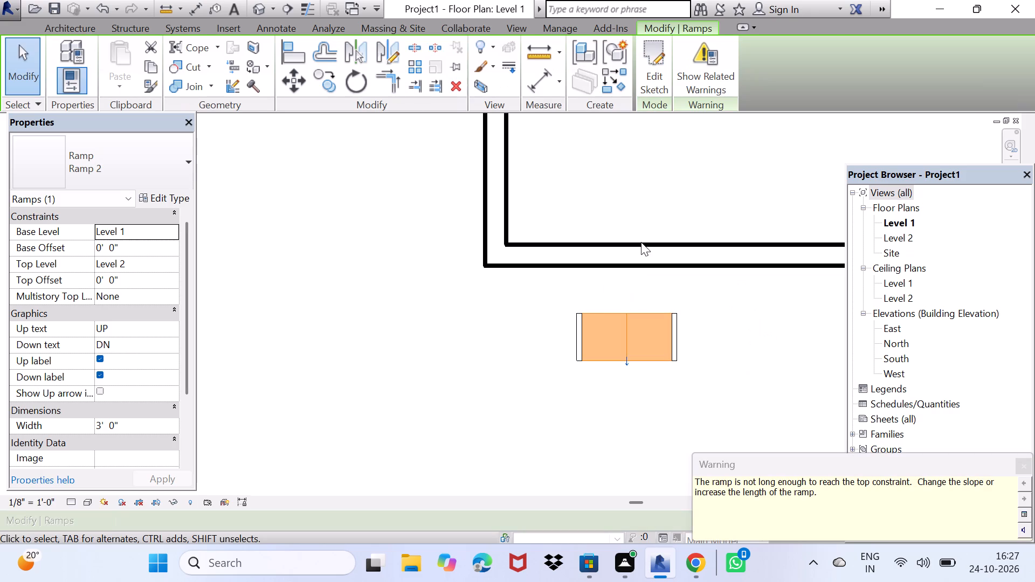
# Move the ramp north and slightly west so it meets the southern exterior wall near the southwest corner.
pyautogui.moveTo(625, 315); pyautogui.dragTo(608, 265)
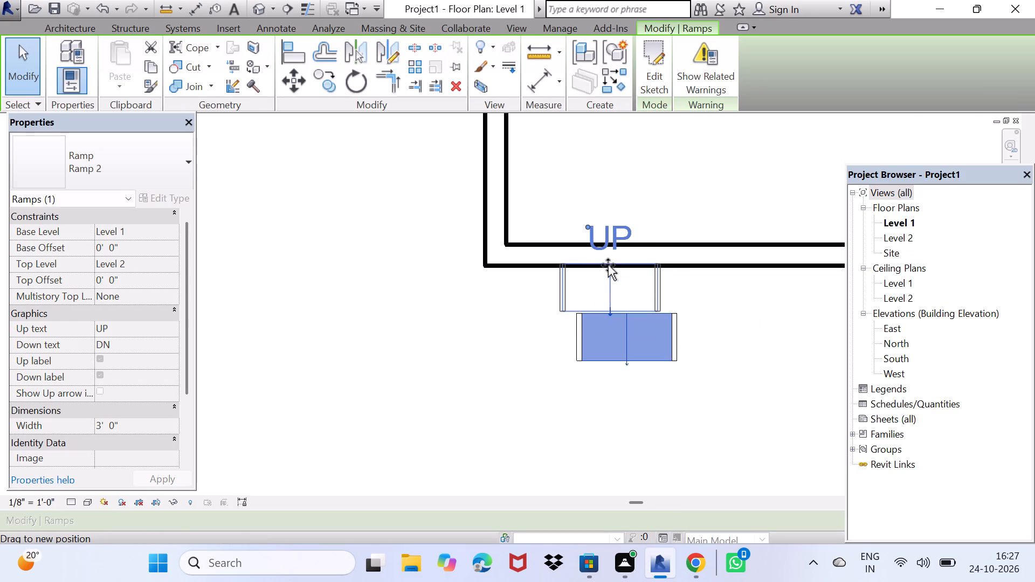
pyautogui.moveTo(608, 265); pyautogui.dragTo(607, 250)
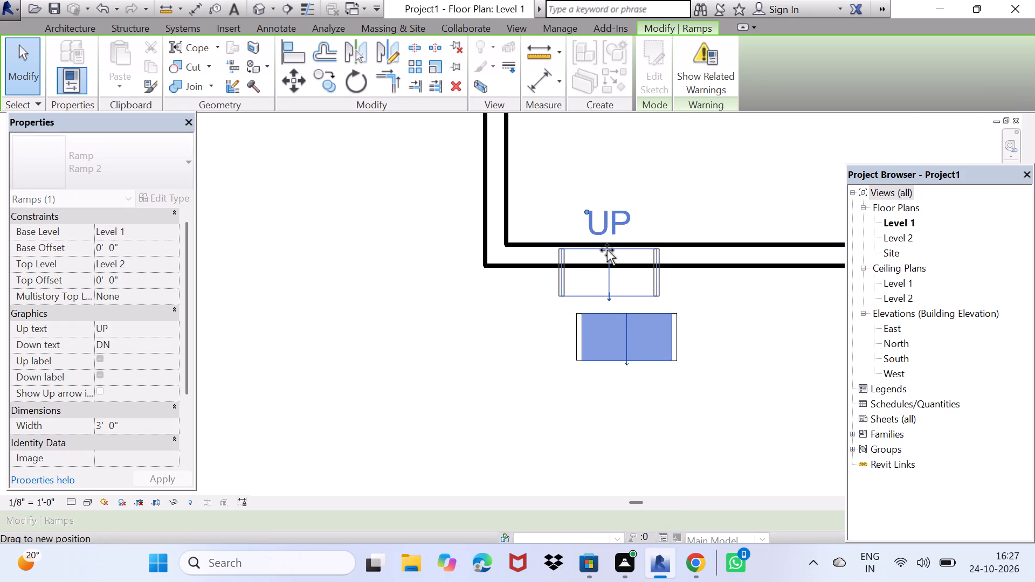
pyautogui.moveTo(607, 250); pyautogui.dragTo(607, 247)
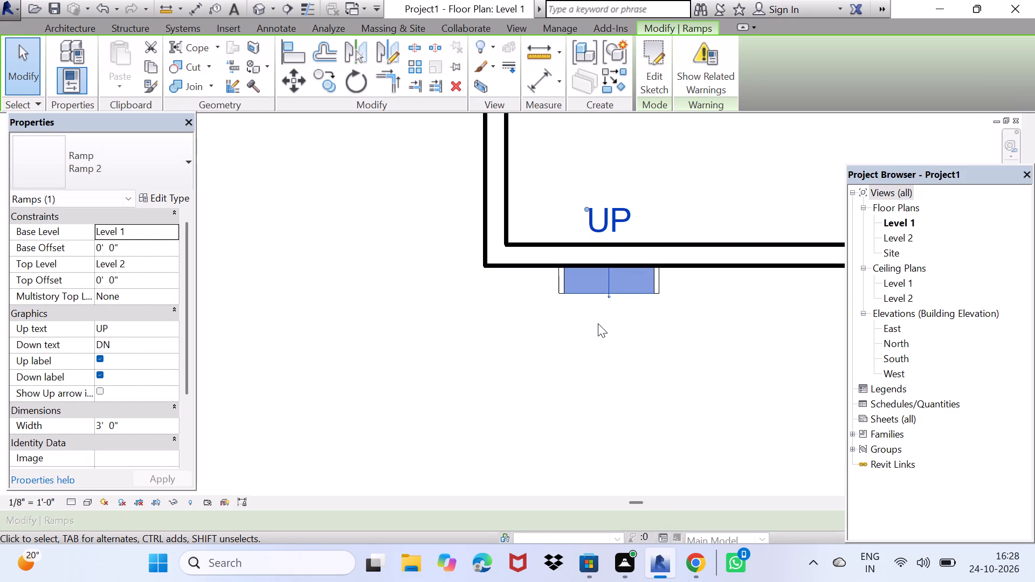
pyautogui.press('space')
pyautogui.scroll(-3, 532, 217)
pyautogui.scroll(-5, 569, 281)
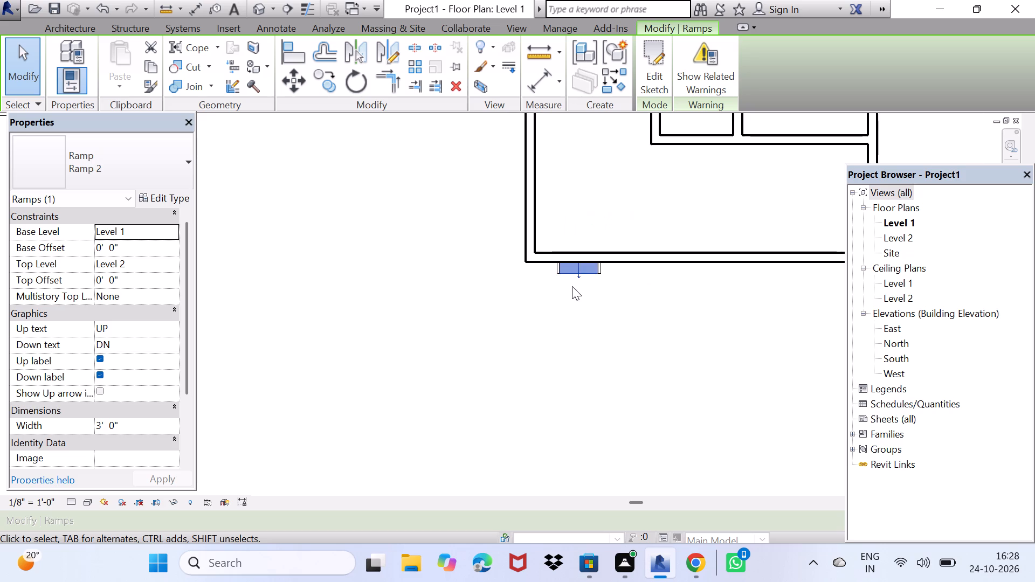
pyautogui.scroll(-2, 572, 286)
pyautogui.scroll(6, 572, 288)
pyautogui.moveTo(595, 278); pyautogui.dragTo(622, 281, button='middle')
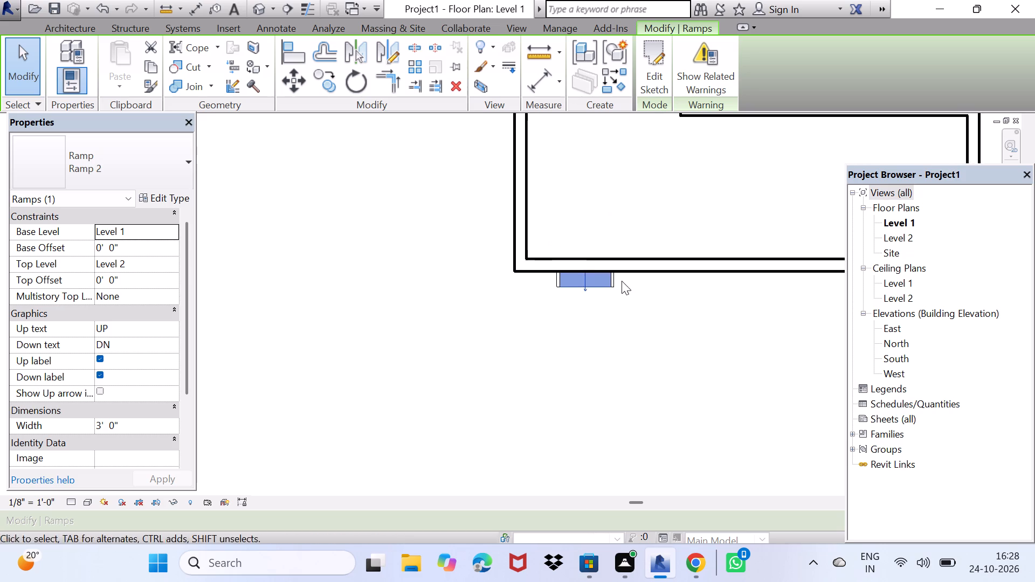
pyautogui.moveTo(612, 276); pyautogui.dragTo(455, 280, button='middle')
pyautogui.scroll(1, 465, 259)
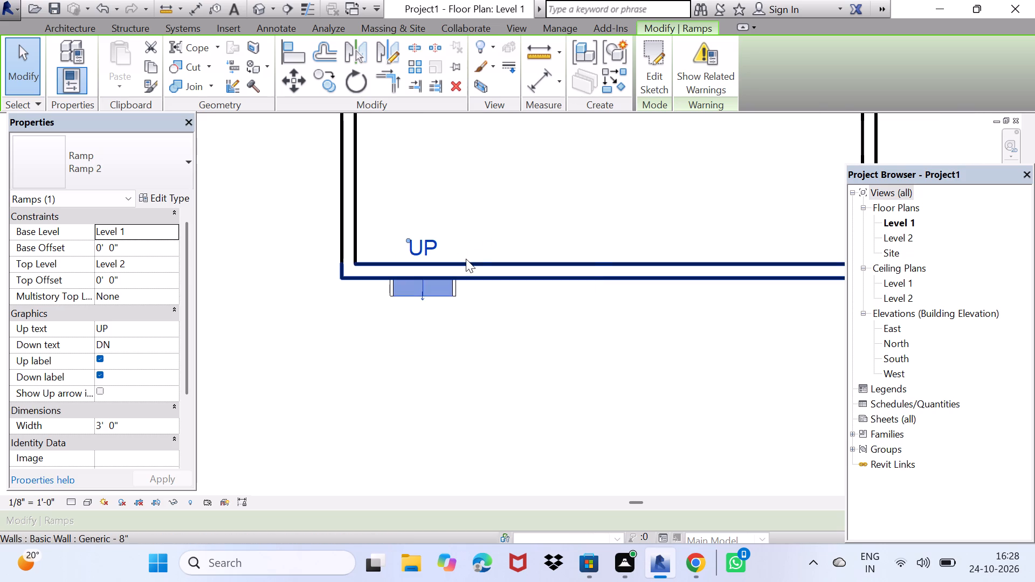
# Split the southern exterior wall 6' 6" and 1' 0" from its west corner and delete the segment between the splits at the ramp.
pyautogui.click(415, 50)
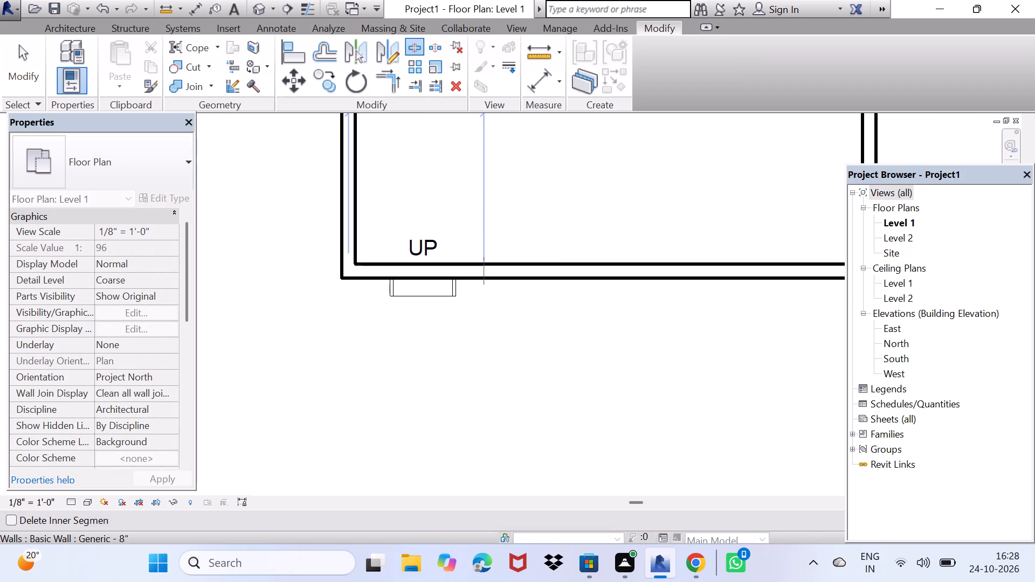
pyautogui.click(486, 275)
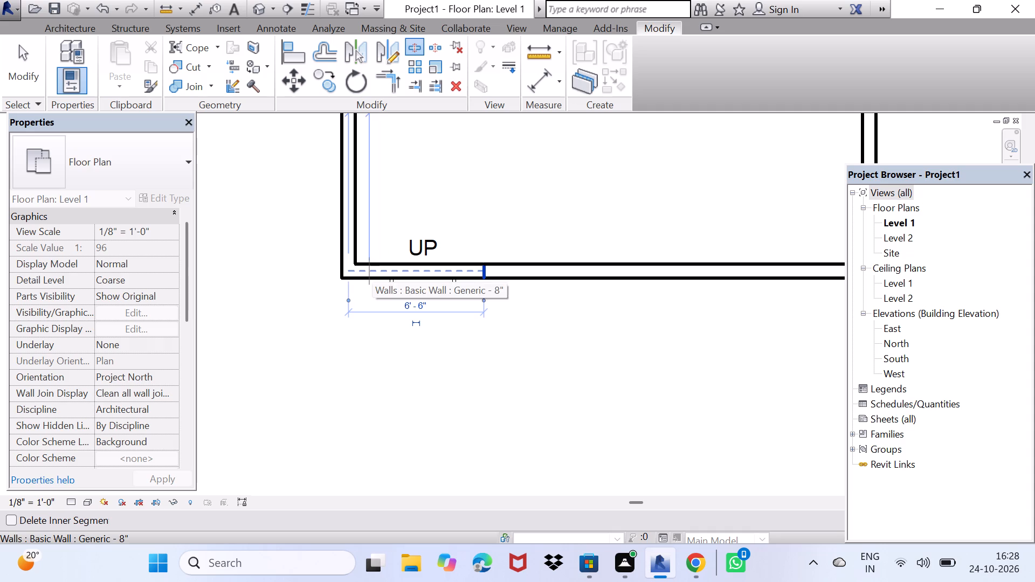
pyautogui.click(372, 272)
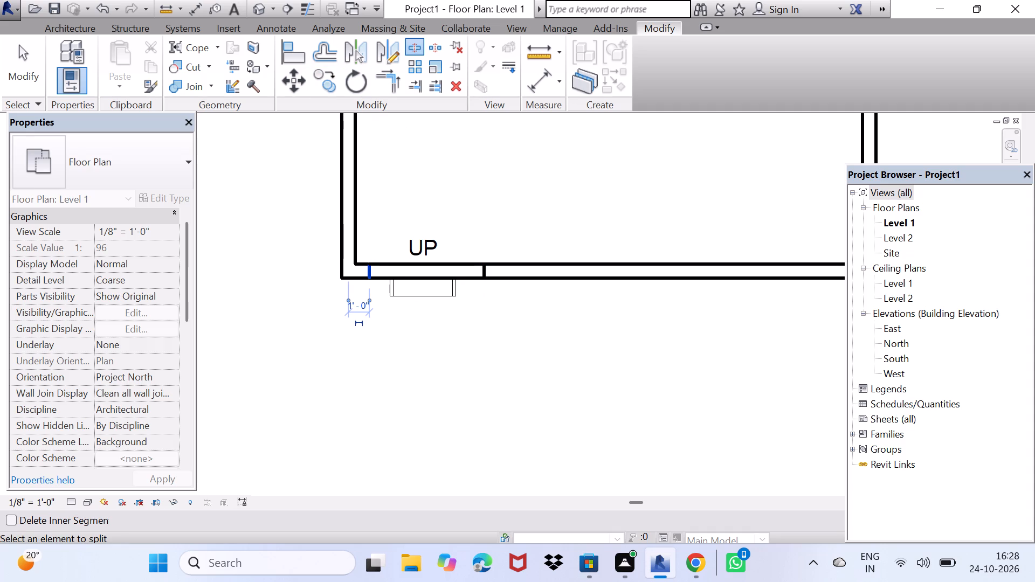
pyautogui.press('space')
pyautogui.press('Escape')
pyautogui.press('Escape')
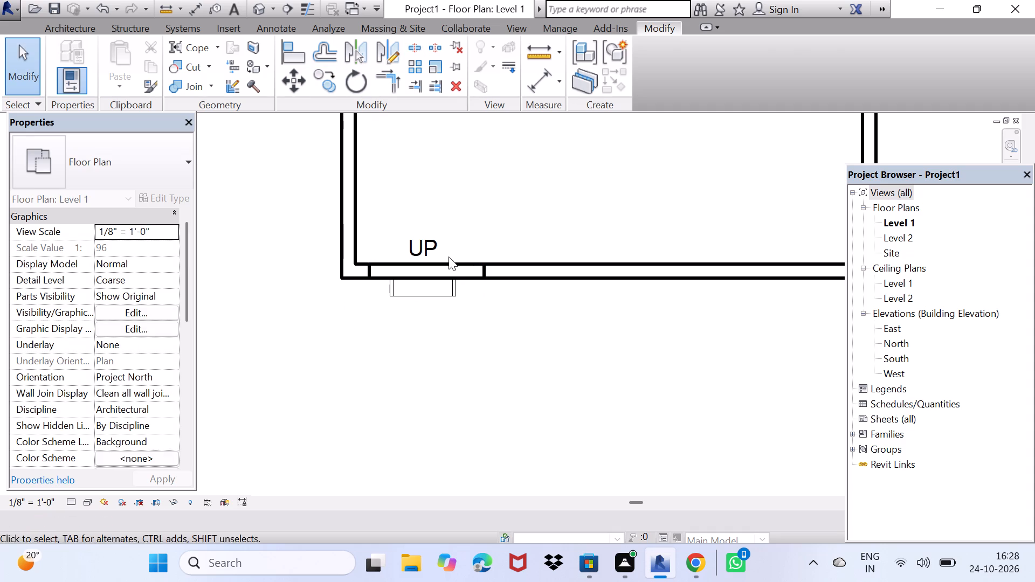
pyautogui.click(450, 265)
pyautogui.press('Delete')
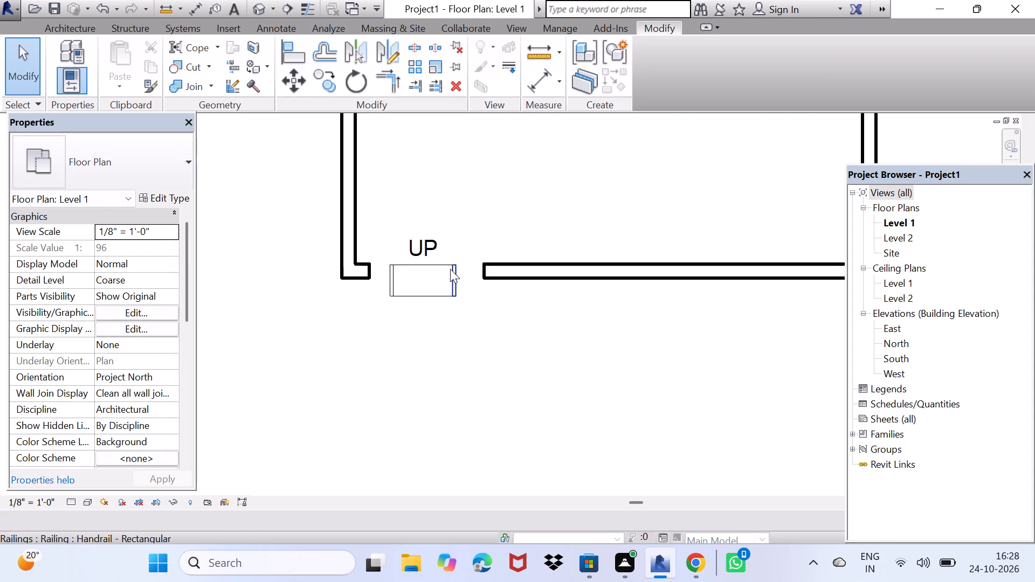
# Move the ramp within the southern wall opening so its east side meets the end of the eastern wall segment.
pyautogui.scroll(3, 423, 285)
pyautogui.click(423, 285)
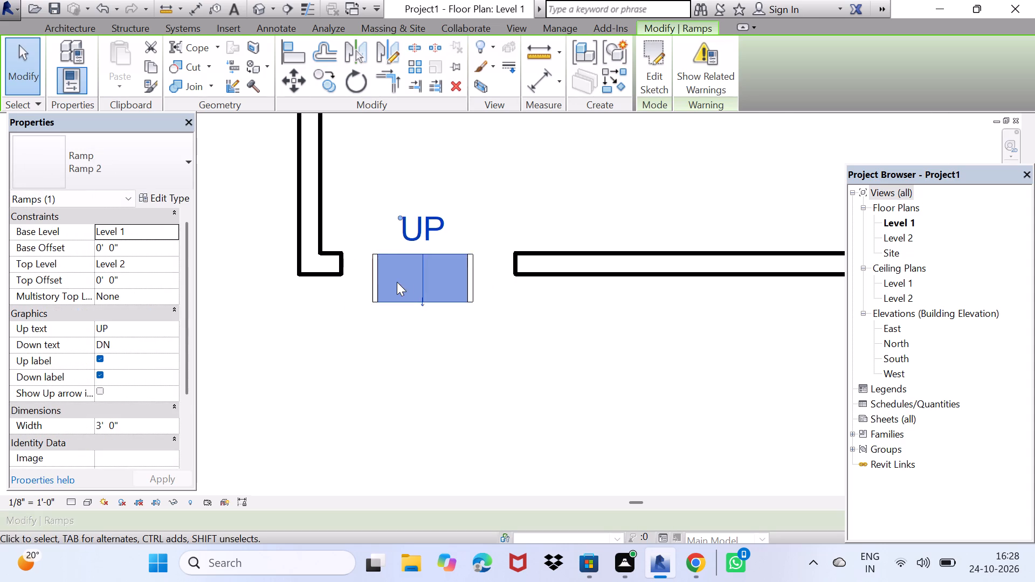
pyautogui.scroll(4, 374, 274)
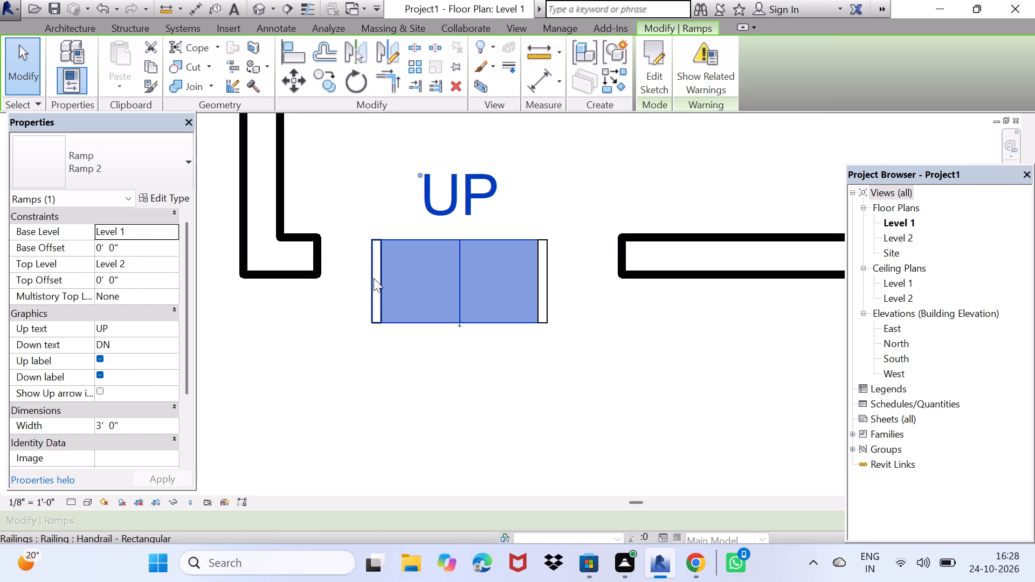
pyautogui.moveTo(370, 278); pyautogui.dragTo(338, 281)
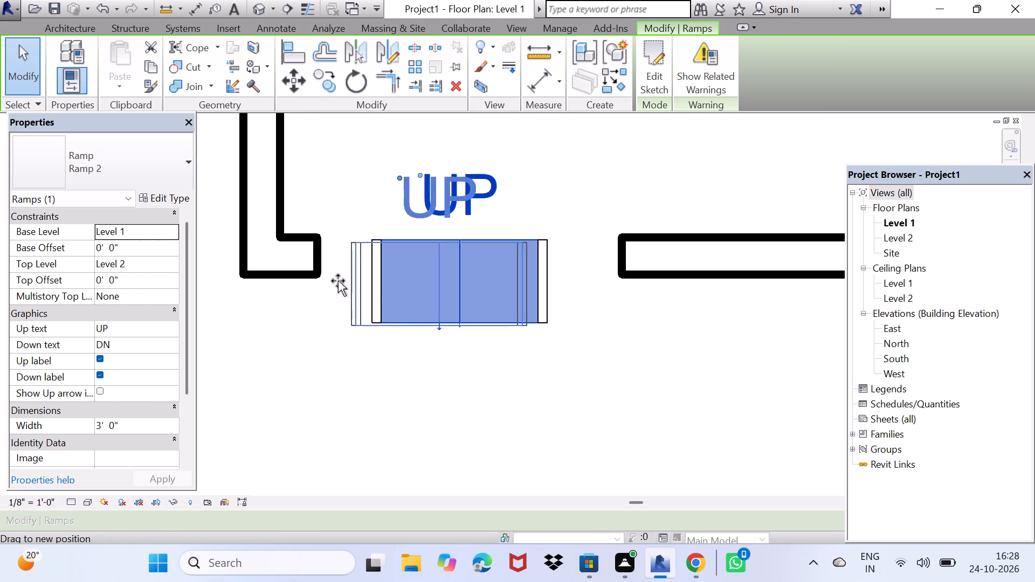
pyautogui.moveTo(338, 281); pyautogui.dragTo(318, 275)
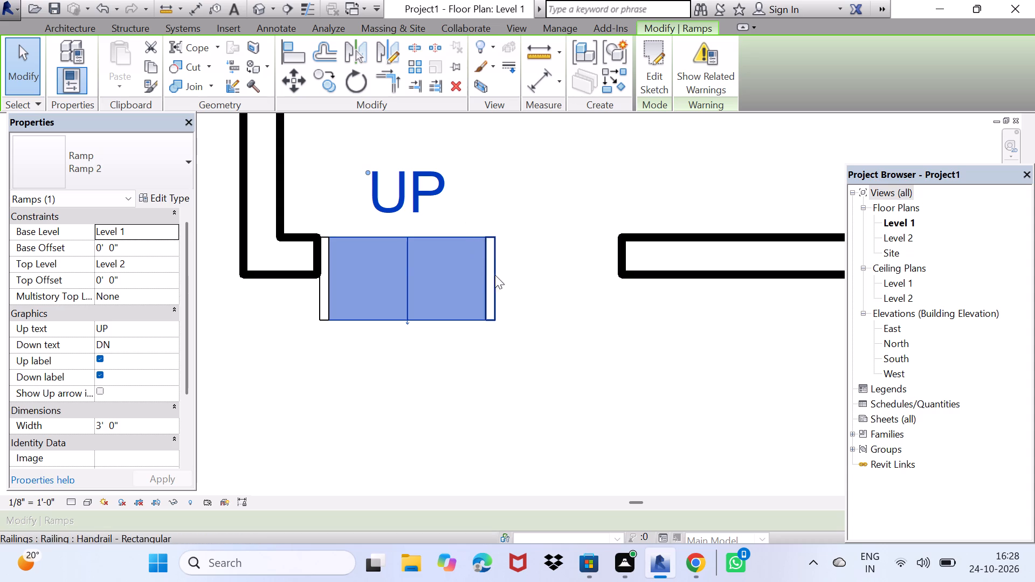
pyautogui.moveTo(497, 276); pyautogui.dragTo(519, 275)
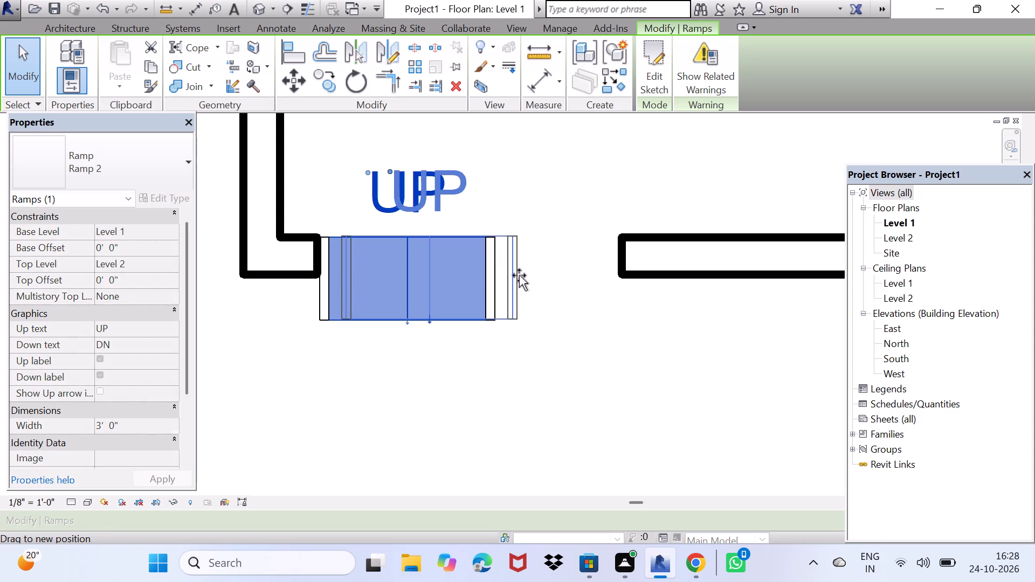
pyautogui.moveTo(519, 275); pyautogui.dragTo(633, 273)
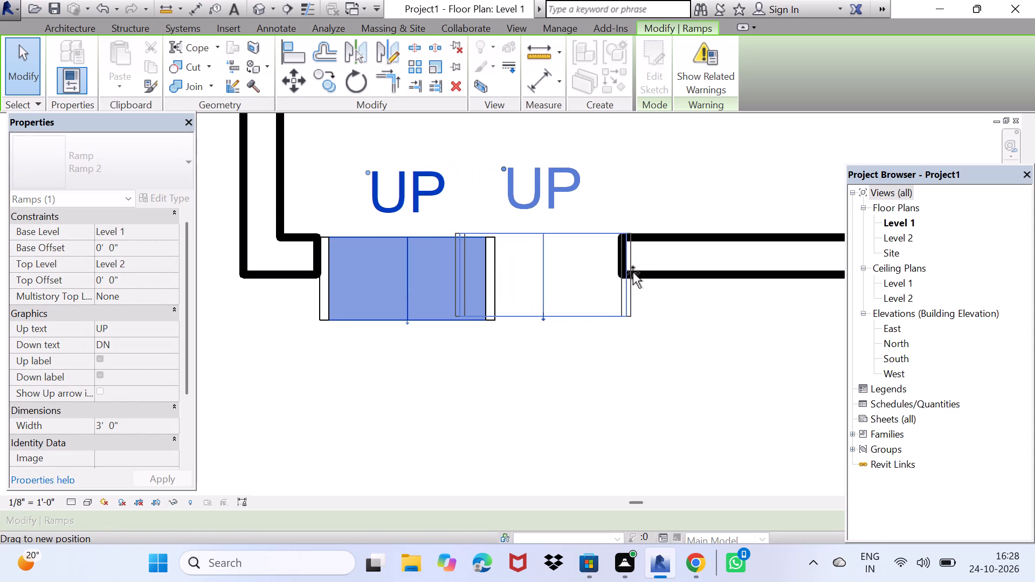
pyautogui.moveTo(633, 273); pyautogui.dragTo(628, 273)
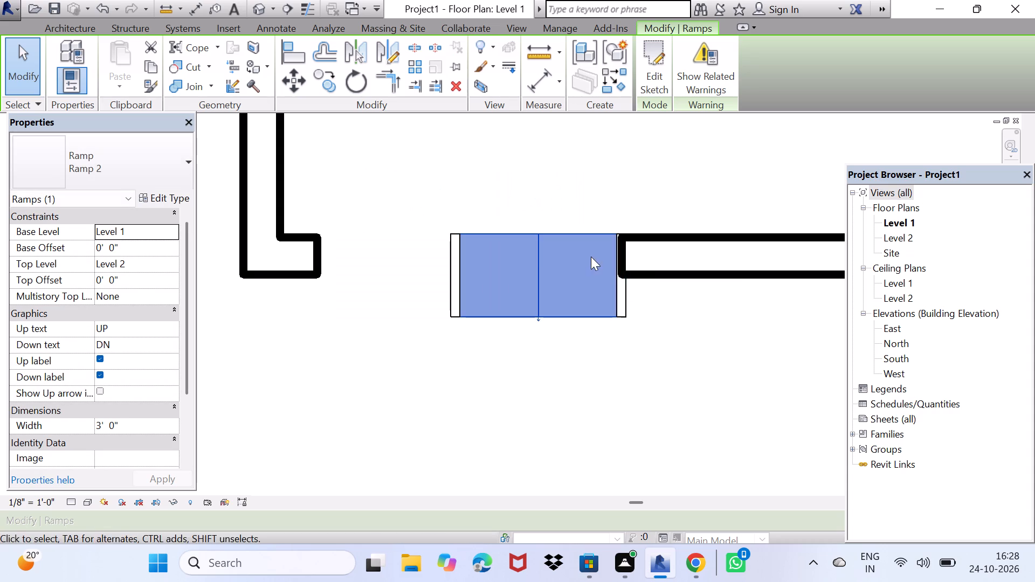
# Nudge the short southwest wall segment's free end eastward until the segment is 3' 4 1/2" long and meets the ramp's west side.
pyautogui.click(321, 268)
pyautogui.press('Right')
pyautogui.press('Right')
pyautogui.press('Right')
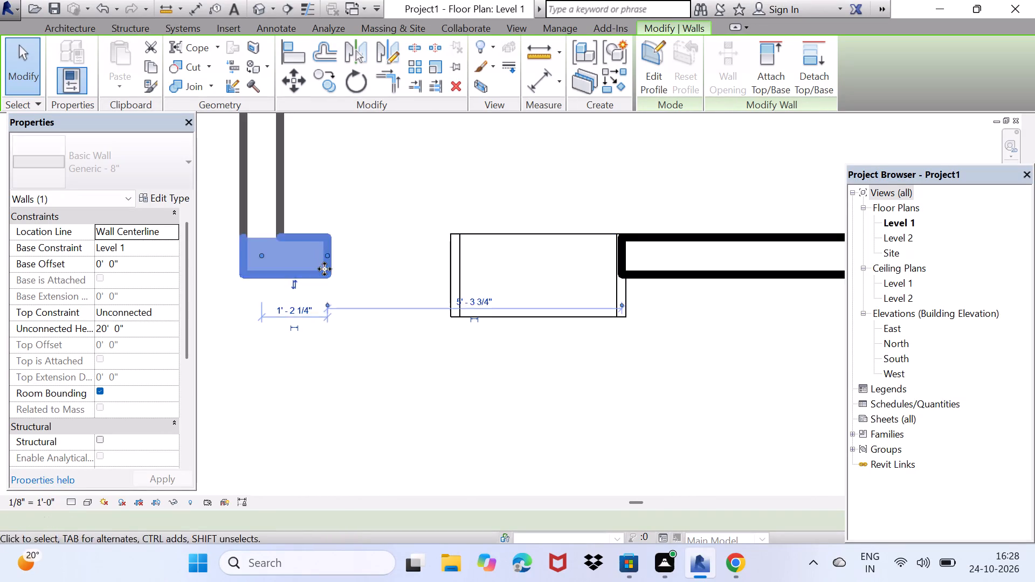
pyautogui.press('Right')
pyautogui.press('Right')
pyautogui.press('Right')
pyautogui.press('Right')
pyautogui.press('Right')
pyautogui.press('Right')
pyautogui.press('Right')
pyautogui.press('Right')
pyautogui.press('Right')
pyautogui.press('Right')
pyautogui.press('Right')
pyautogui.press('Right')
pyautogui.press('Right')
pyautogui.press('Right')
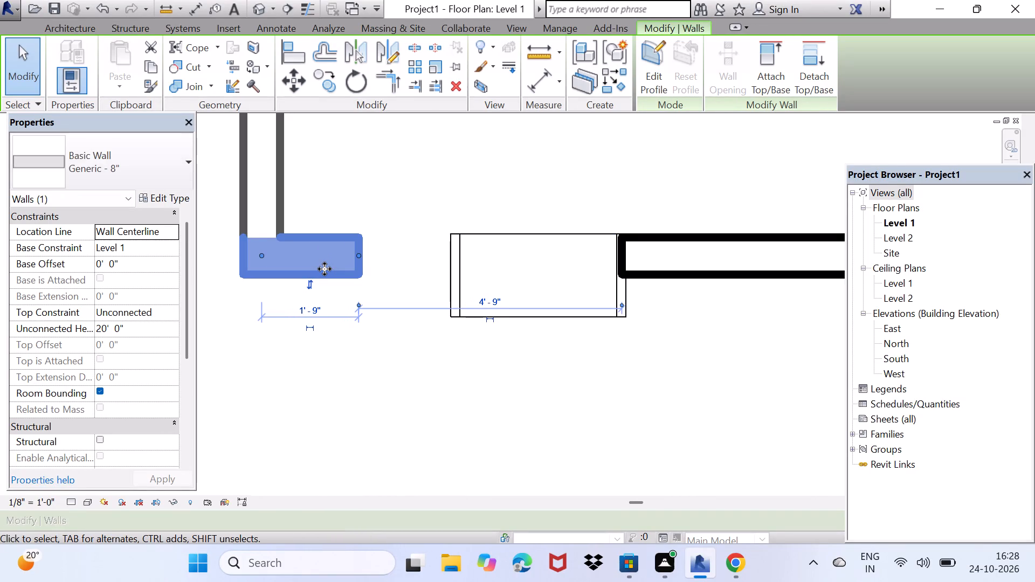
pyautogui.press('Right')
pyautogui.press('Right')
pyautogui.press('Right')
pyautogui.press('Right')
pyautogui.press('Right')
pyautogui.press('Right')
pyautogui.press('Right')
pyautogui.press('Right')
pyautogui.press('Right')
pyautogui.press('Right')
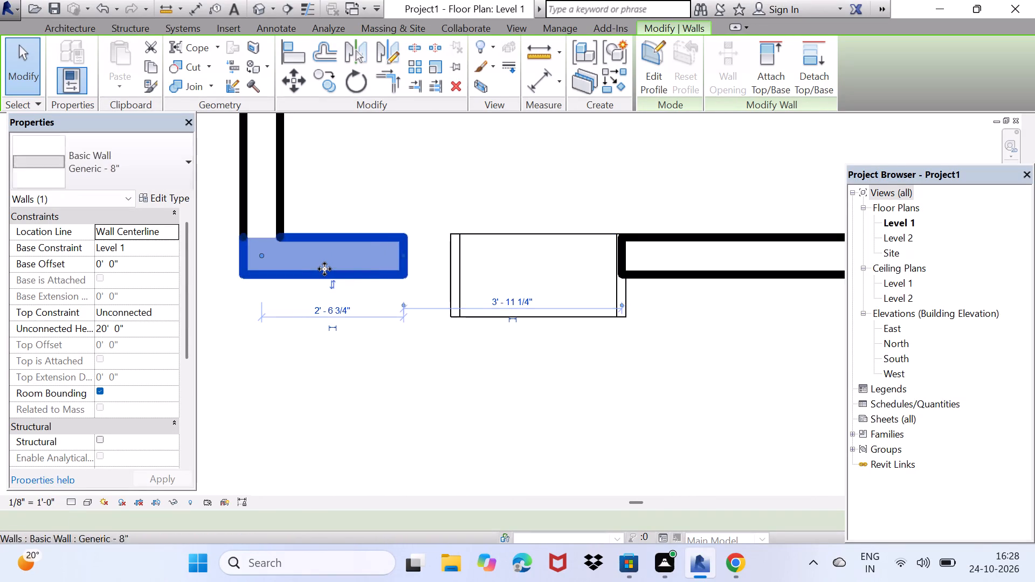
pyautogui.press('Right')
pyautogui.press('Right')
pyautogui.press('Right')
pyautogui.press('Right')
pyautogui.press('Right')
pyautogui.press('Right')
pyautogui.press('Right')
pyautogui.press('Right')
pyautogui.press('Right')
pyautogui.press('Right')
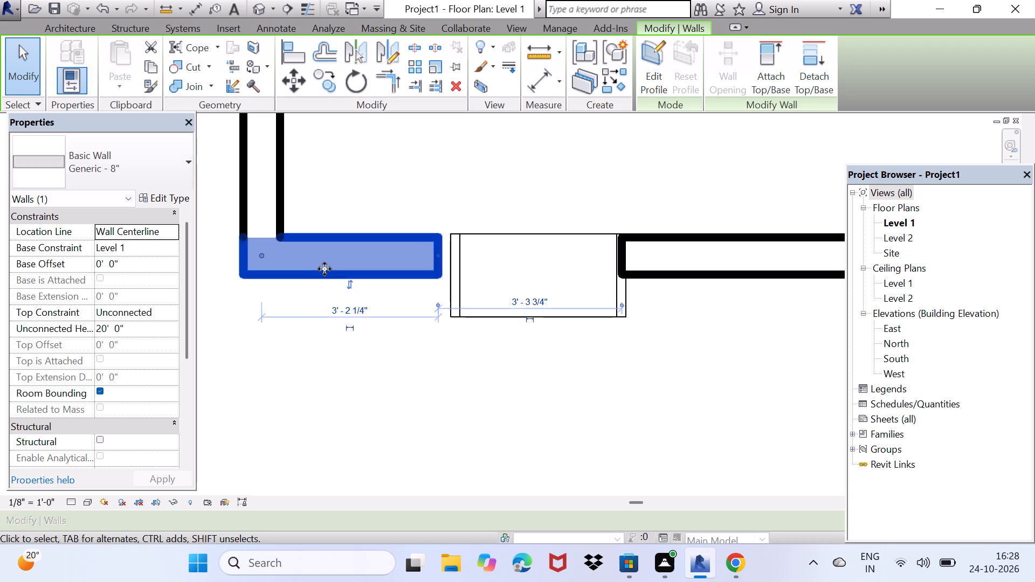
pyautogui.press('Right')
pyautogui.press('Right')
pyautogui.press('Right')
pyautogui.press('Left')
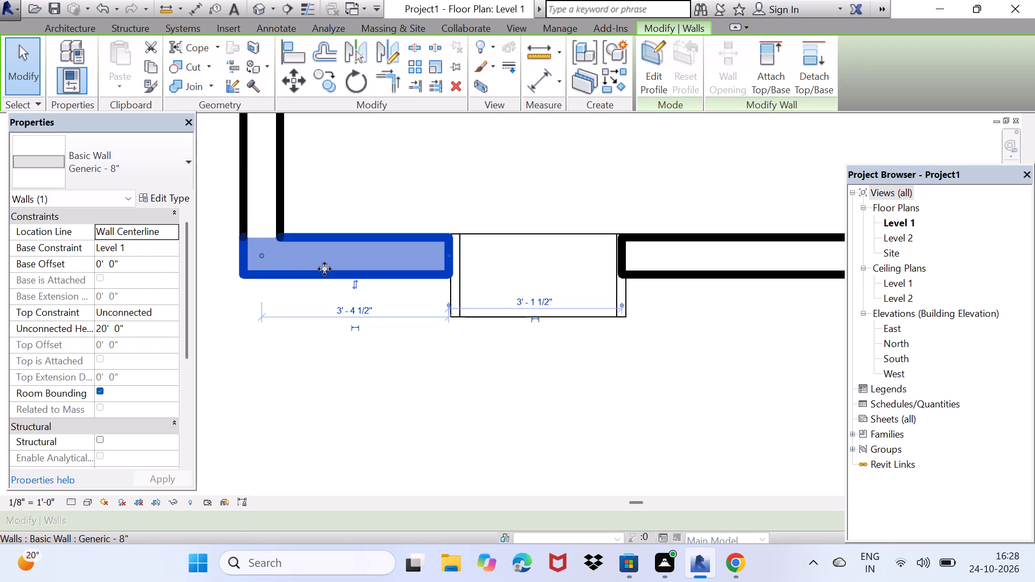
pyautogui.press('space')
pyautogui.moveTo(380, 441); pyautogui.dragTo(381, 354)
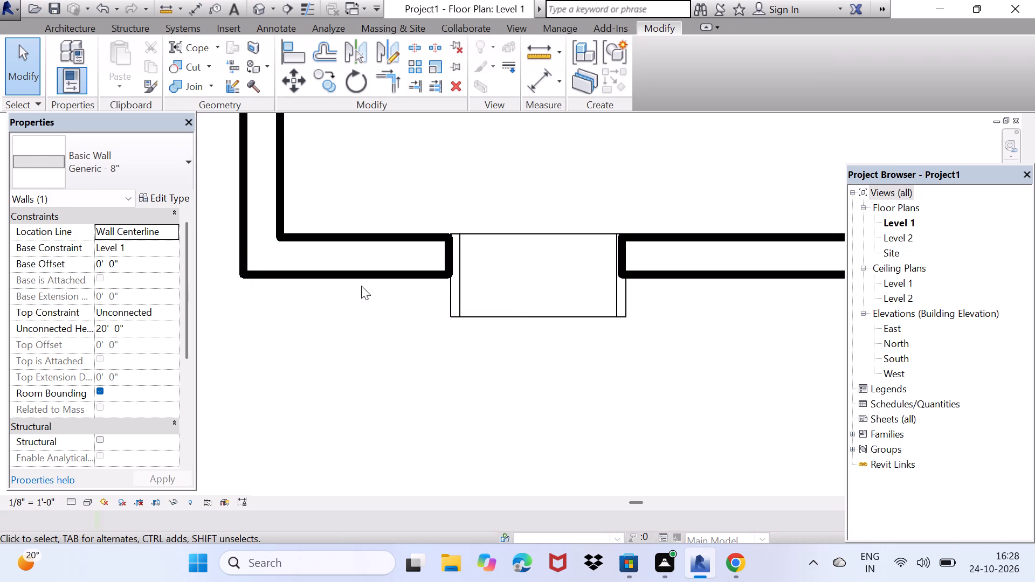
# Load the residential door family Door-Interior-Single-4_Panel-Wood with the 18" x 80" type for placing doors.
pyautogui.scroll(-12, 345, 304)
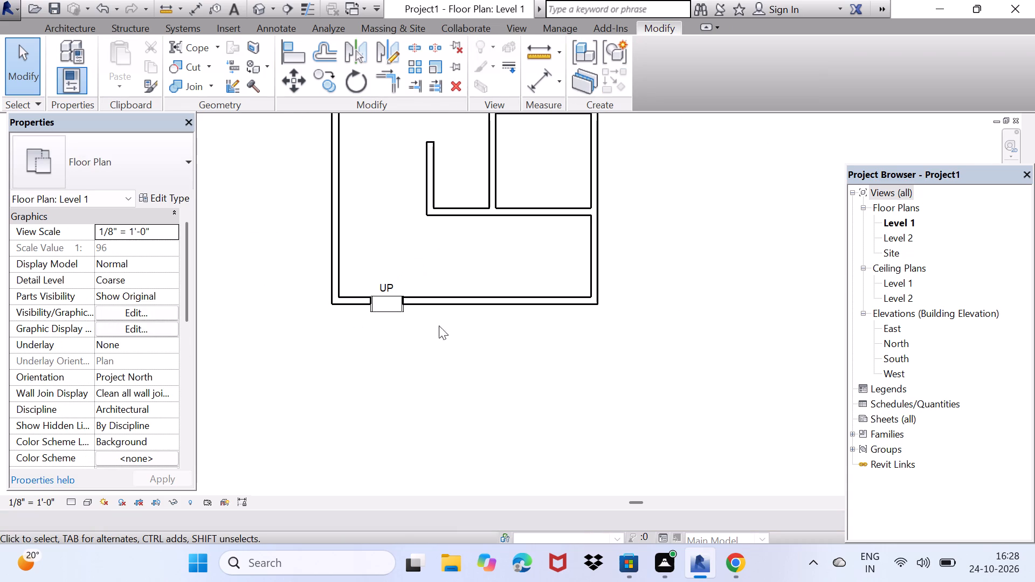
pyautogui.moveTo(447, 325); pyautogui.dragTo(420, 461, button='middle')
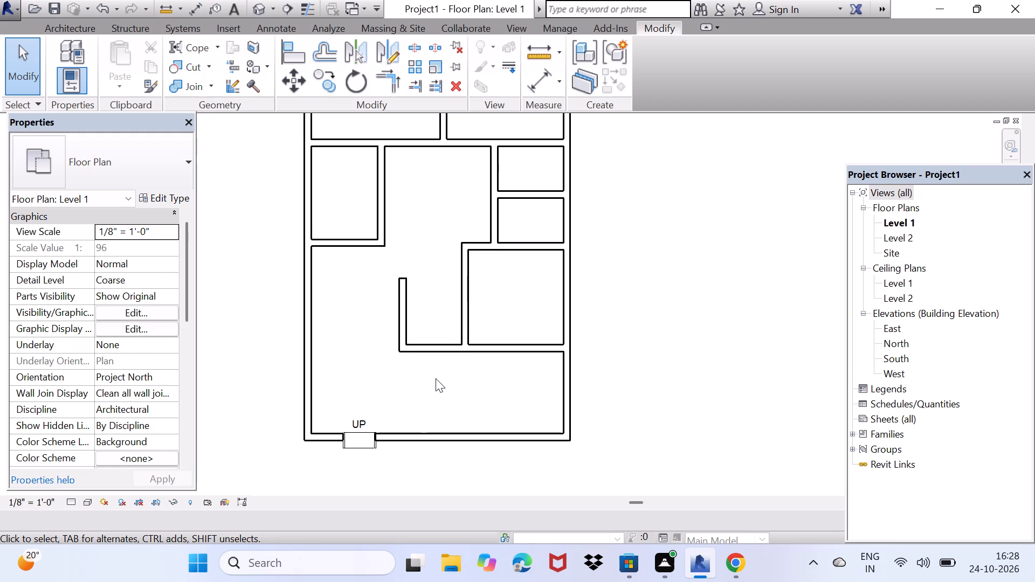
pyautogui.moveTo(436, 377); pyautogui.dragTo(412, 397, button='middle')
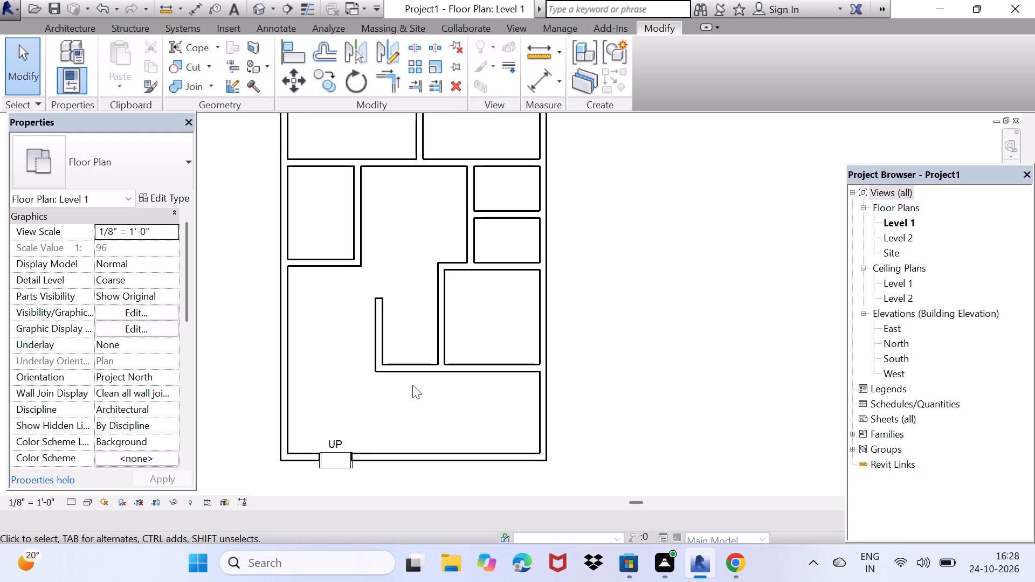
pyautogui.scroll(-3, 430, 401)
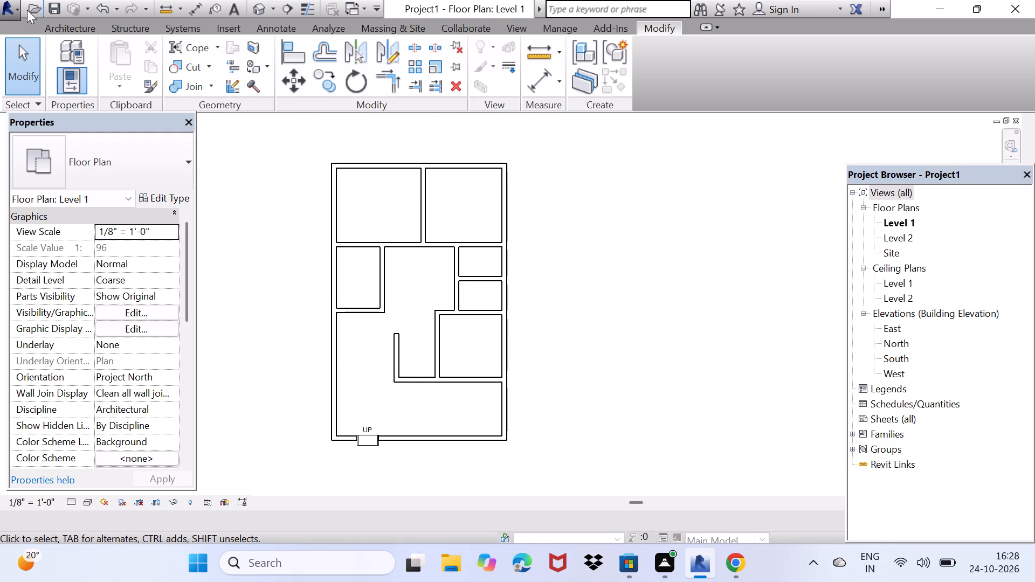
pyautogui.click(52, 29)
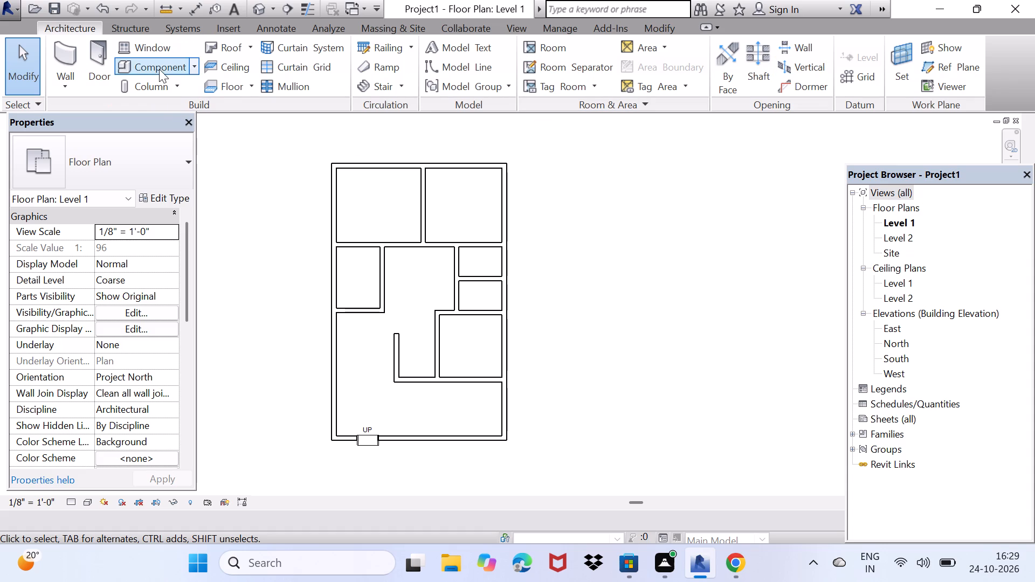
pyautogui.doubleClick(94, 50)
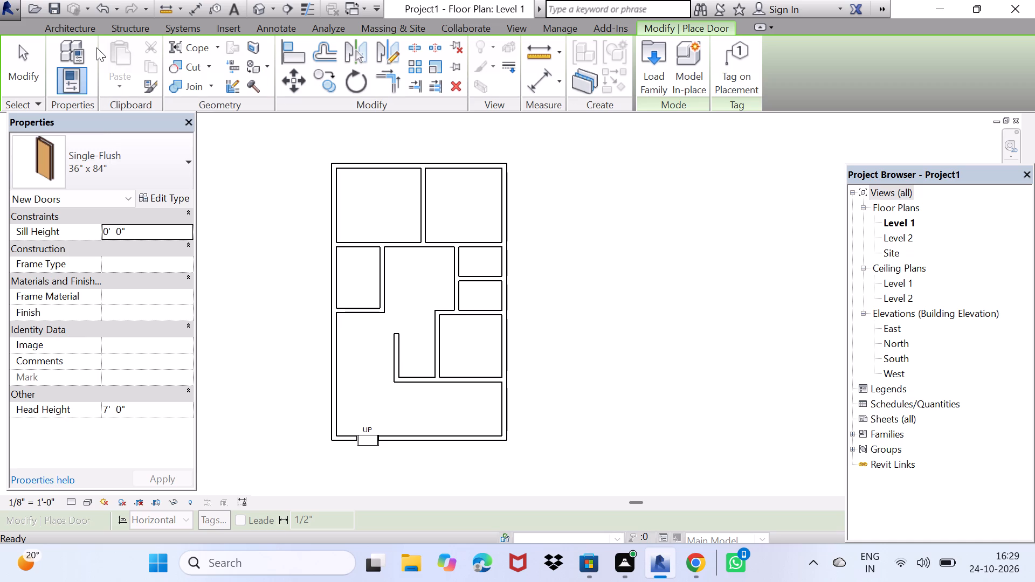
pyautogui.click(664, 52)
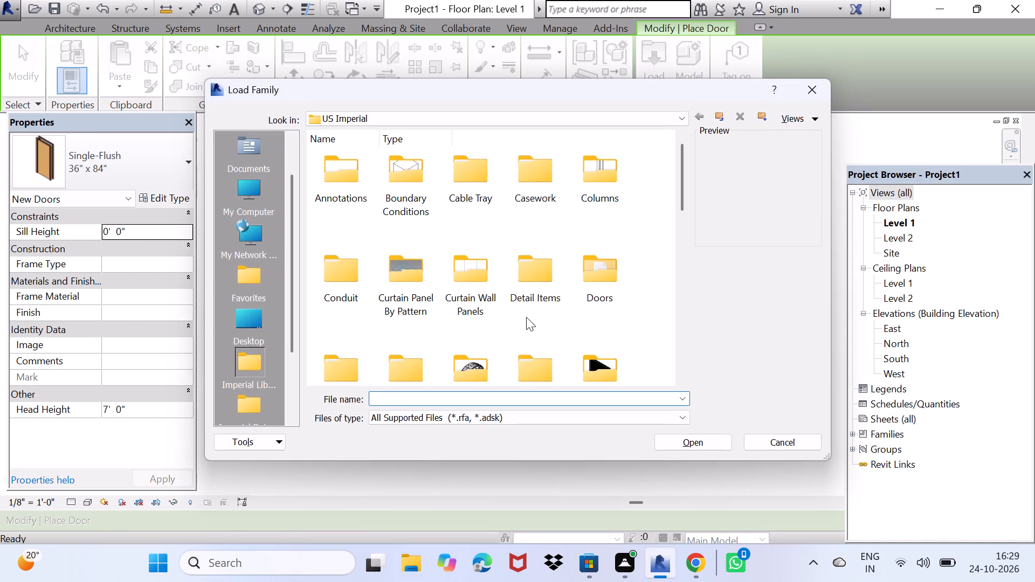
pyautogui.scroll(-2, 567, 287)
pyautogui.scroll(1, 571, 281)
pyautogui.scroll(2, 614, 268)
pyautogui.scroll(-5, 614, 268)
pyautogui.scroll(4, 614, 268)
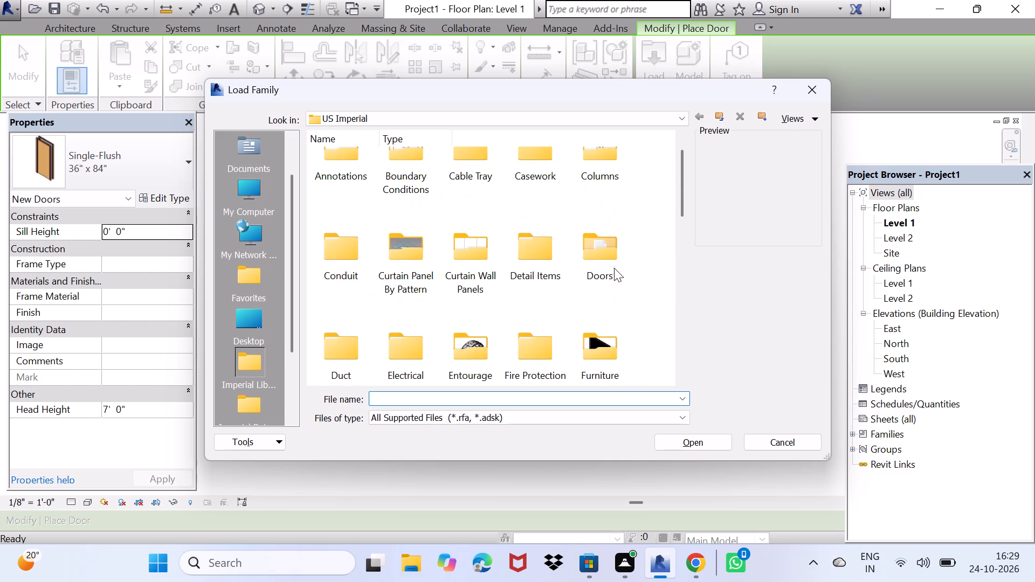
pyautogui.scroll(-5, 614, 268)
pyautogui.scroll(5, 614, 268)
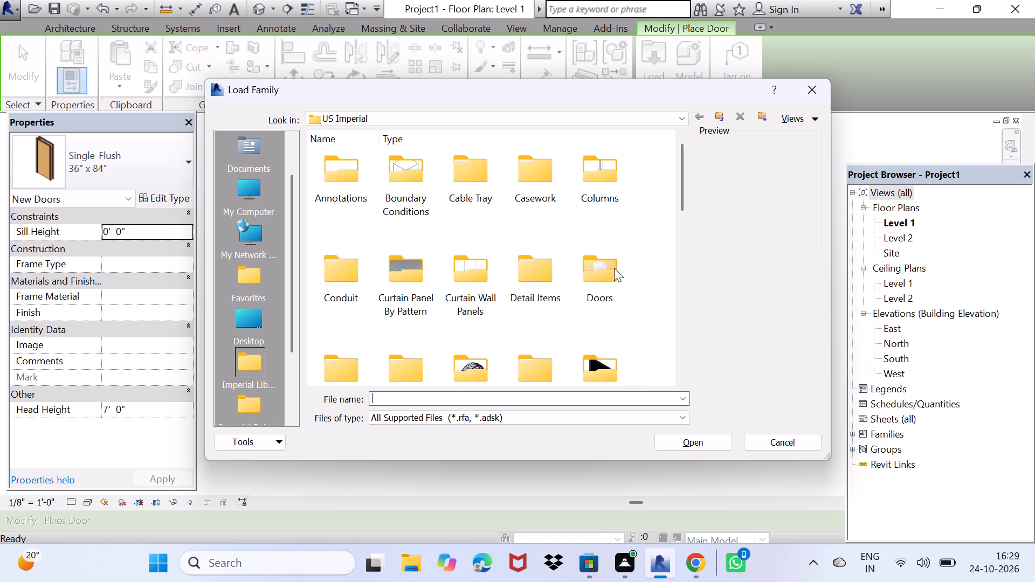
pyautogui.doubleClick(614, 268)
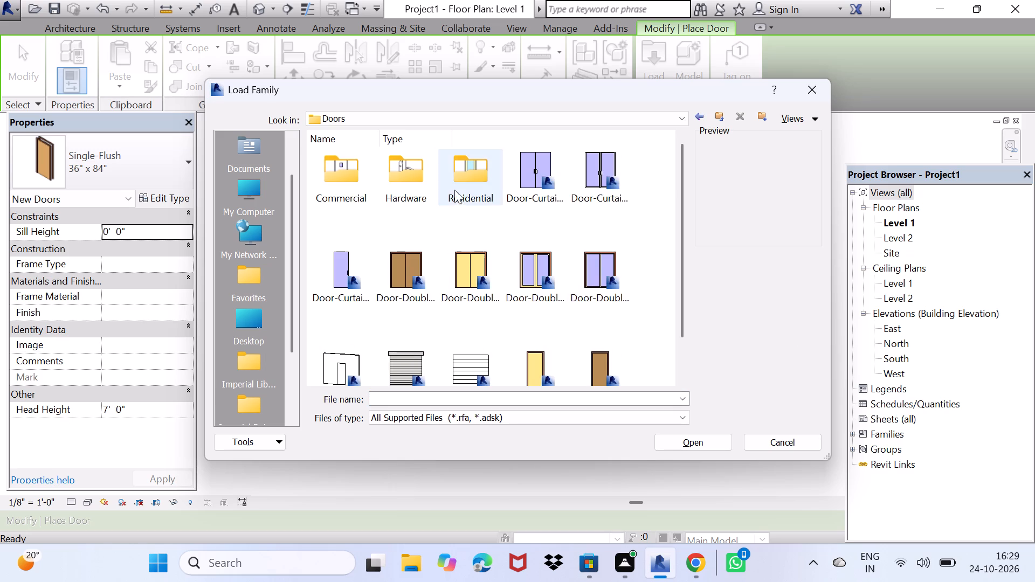
pyautogui.doubleClick(476, 180)
pyautogui.scroll(-2, 476, 253)
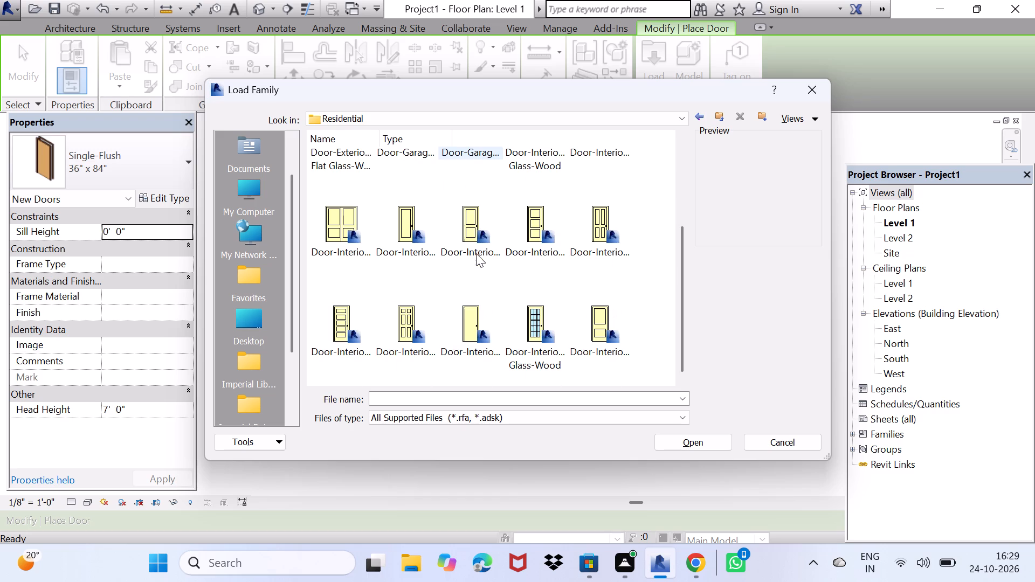
pyautogui.click(601, 224)
pyautogui.click(685, 443)
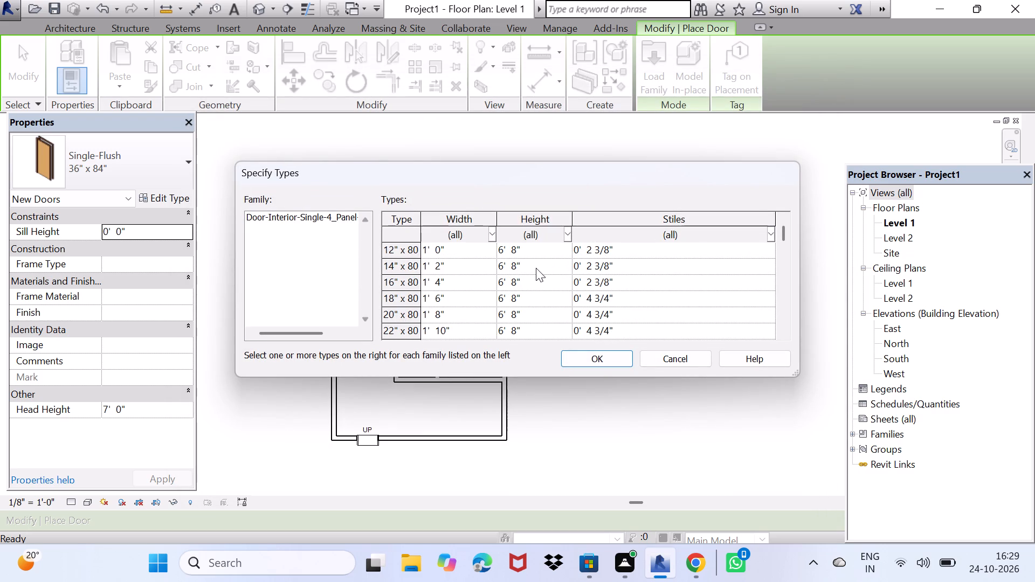
pyautogui.click(525, 302)
pyautogui.click(586, 360)
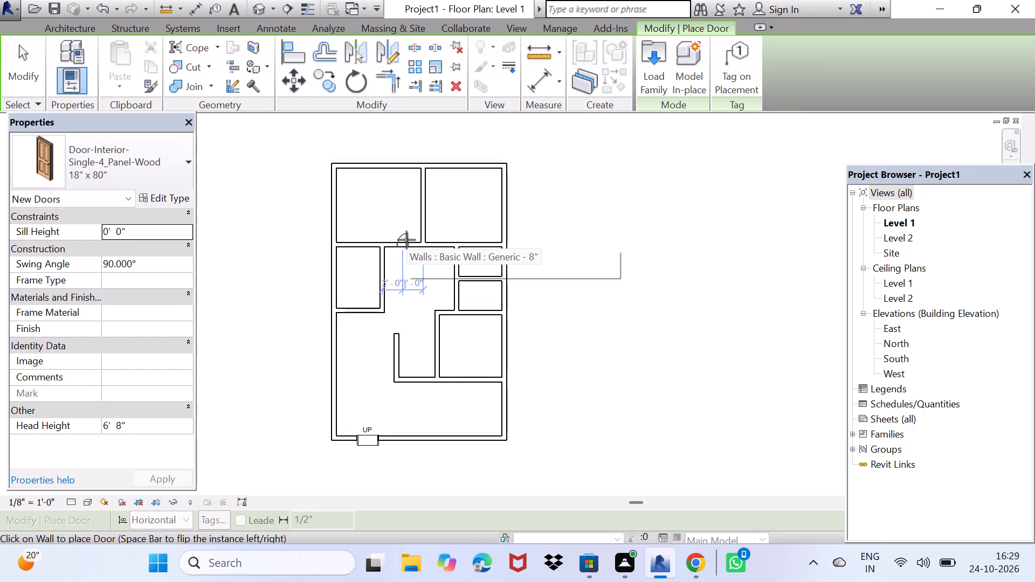
# Place 18" x 80" doors in the south walls of both northern rooms and the west walls of the two small eastern rooms and southeast room.
pyautogui.scroll(4, 402, 209)
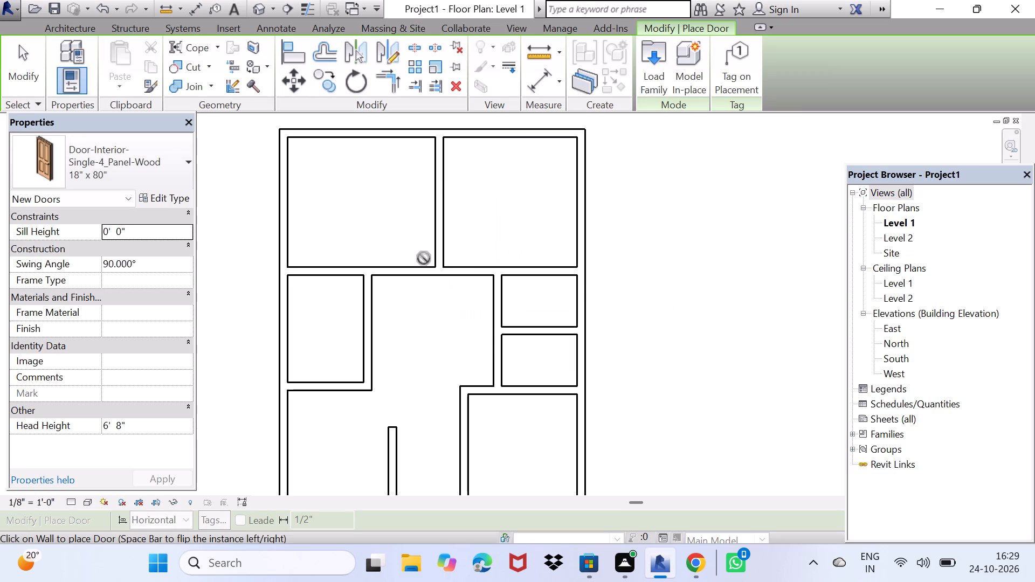
pyautogui.click(422, 267)
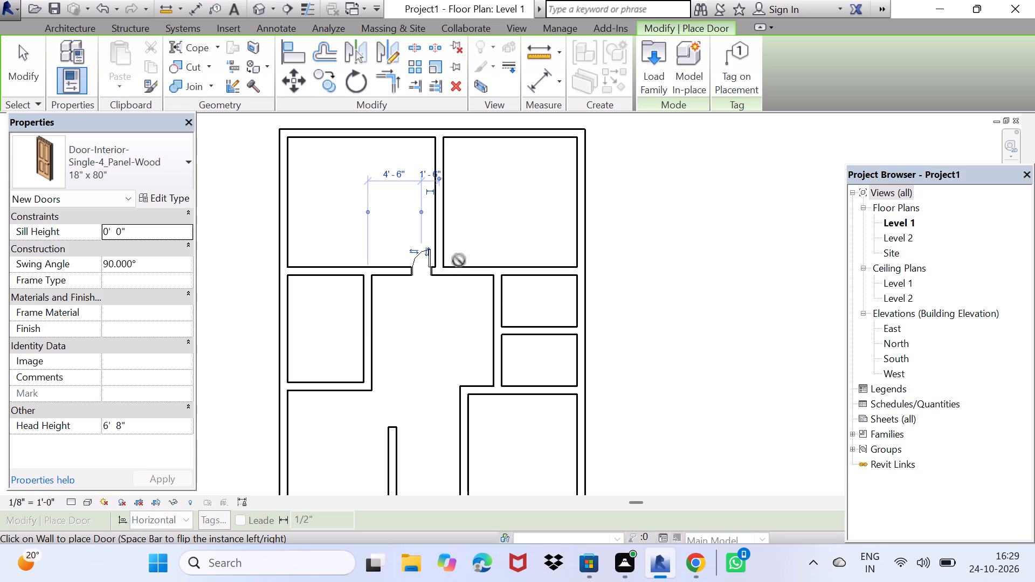
pyautogui.click(454, 268)
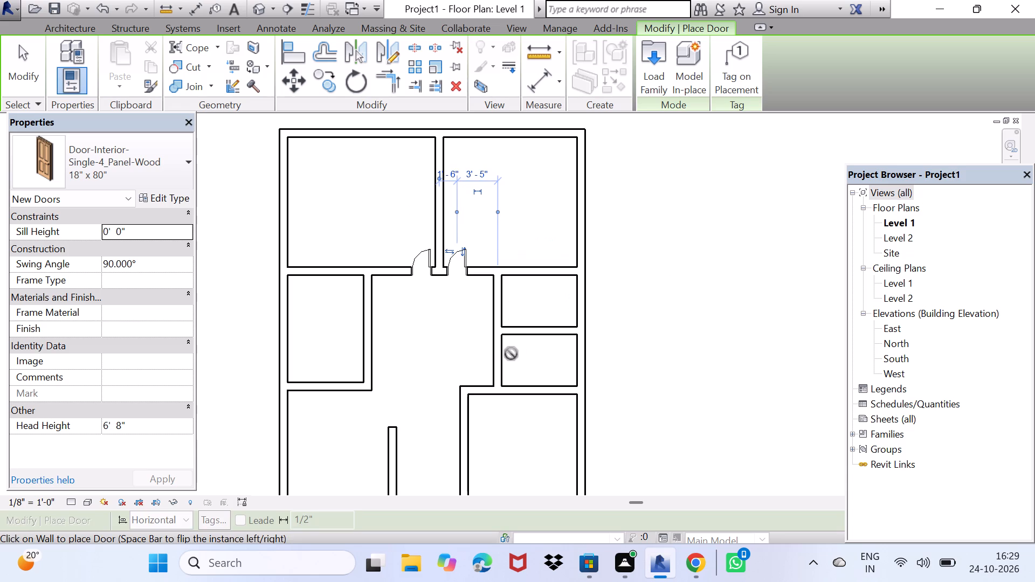
pyautogui.click(503, 311)
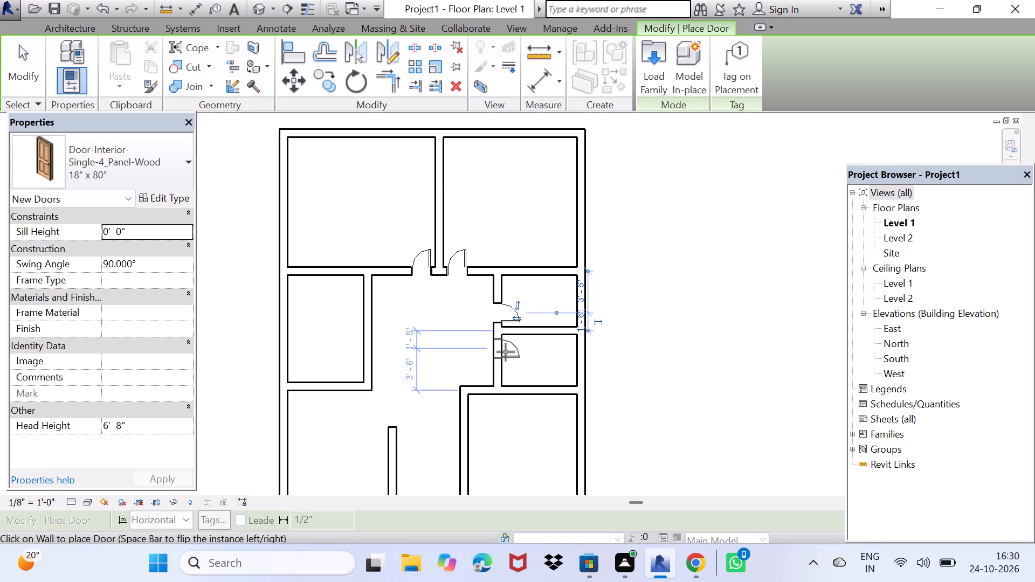
pyautogui.click(506, 360)
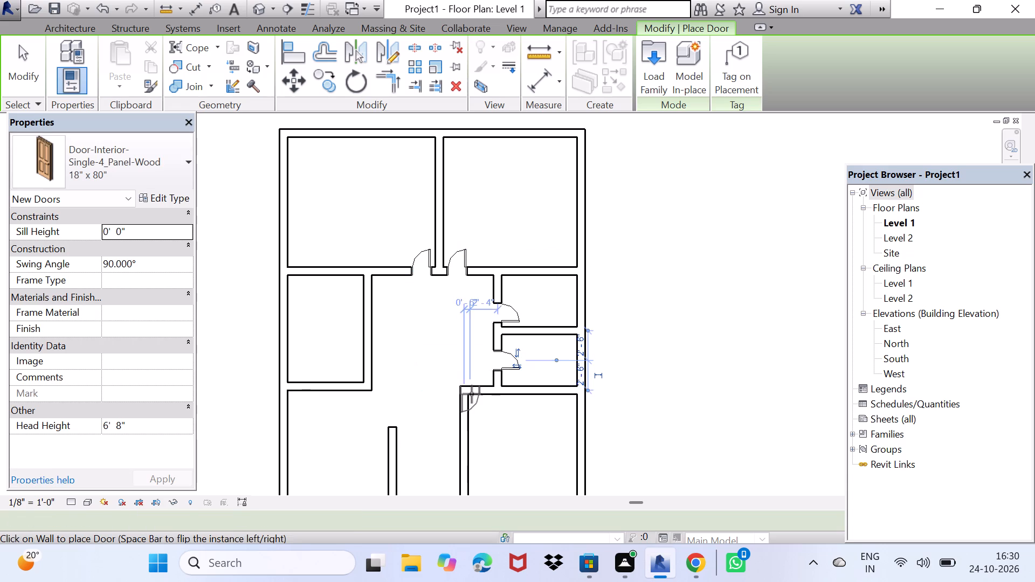
pyautogui.scroll(-1, 472, 394)
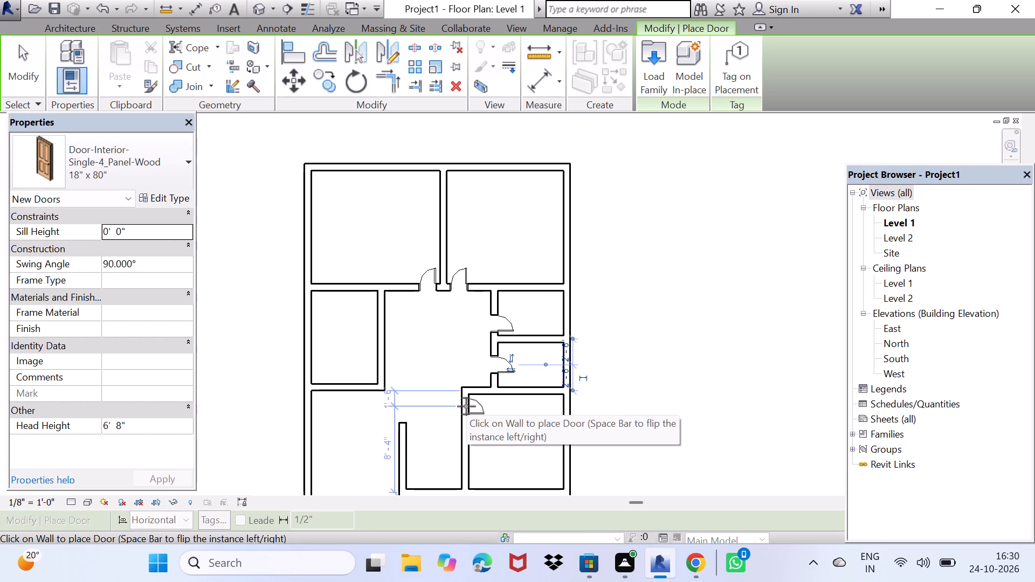
pyautogui.click(466, 406)
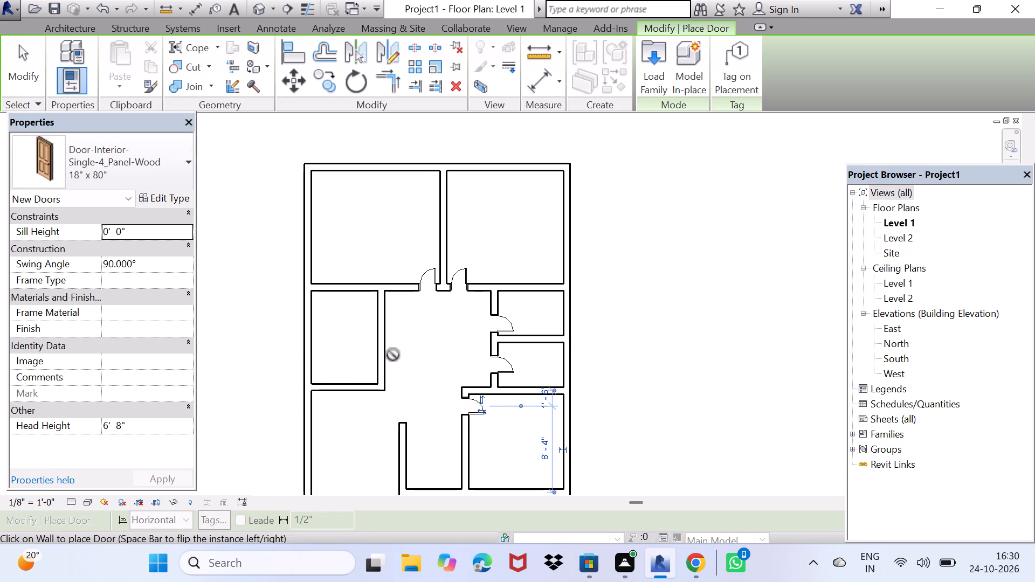
pyautogui.scroll(-4, 343, 323)
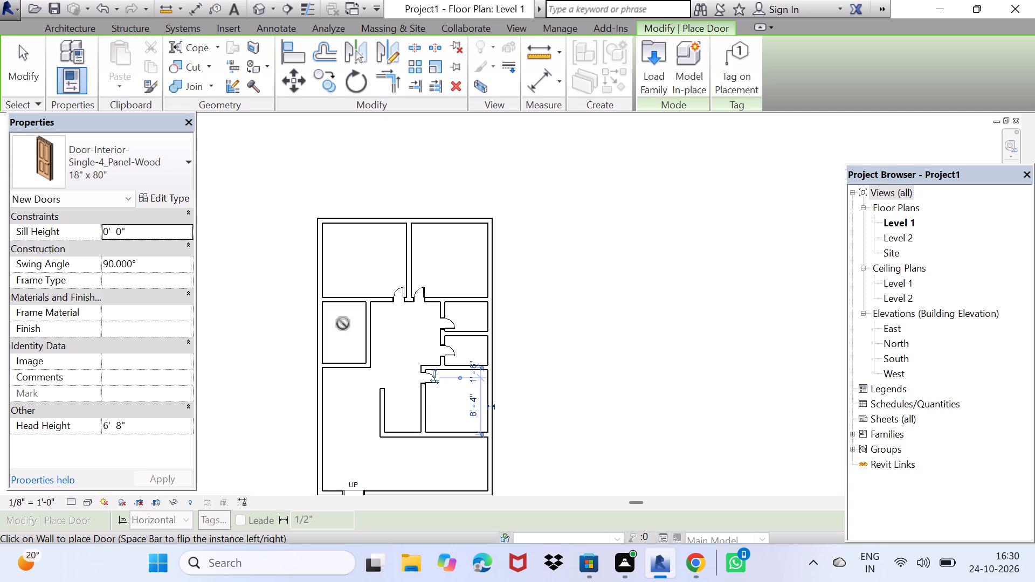
pyautogui.press('Escape')
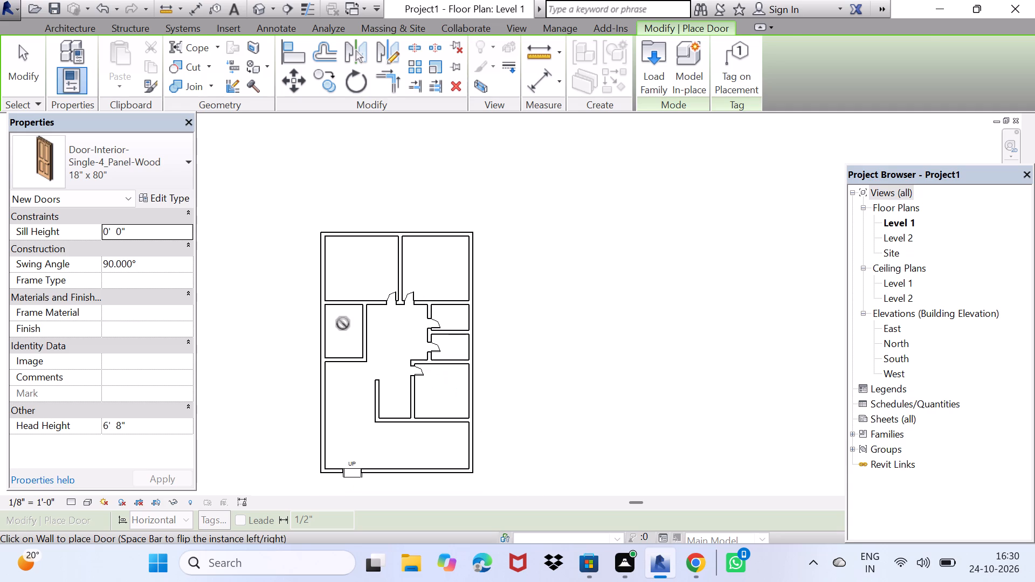
pyautogui.press('Escape')
# Start a Level 1 to Level 2 stair in the southern room with a 3' 0" wide, 12-riser run heading west from the east wall.
pyautogui.scroll(-1, 341, 347)
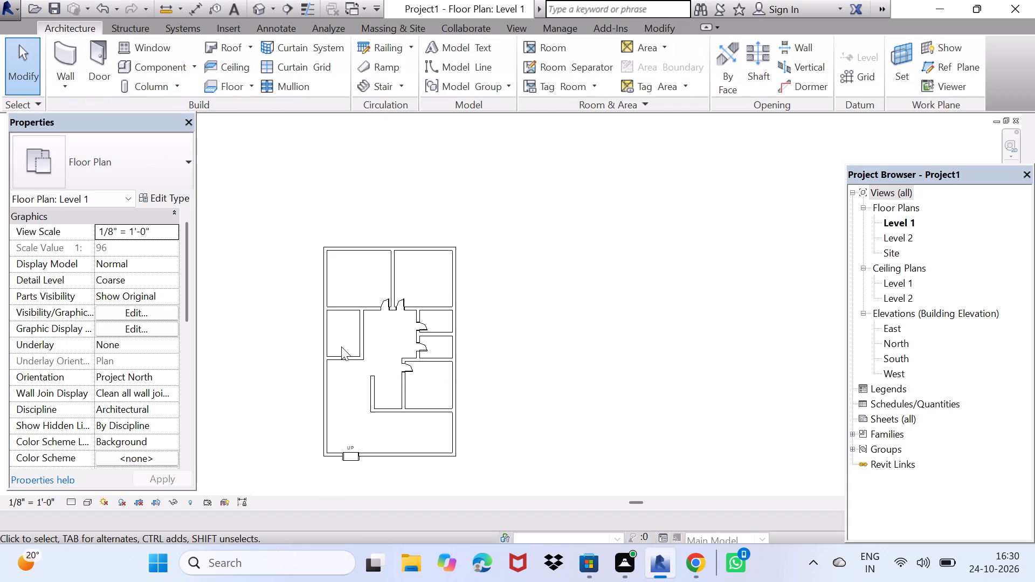
pyautogui.scroll(-1, 341, 347)
pyautogui.scroll(3, 353, 379)
pyautogui.moveTo(365, 352); pyautogui.dragTo(382, 355, button='middle')
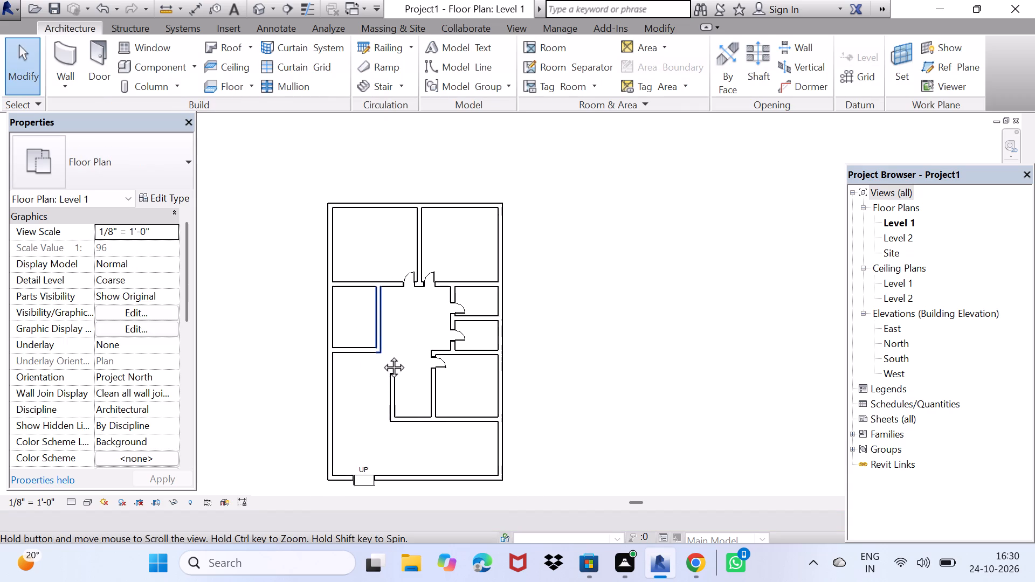
pyautogui.moveTo(382, 355); pyautogui.dragTo(339, 267, button='middle')
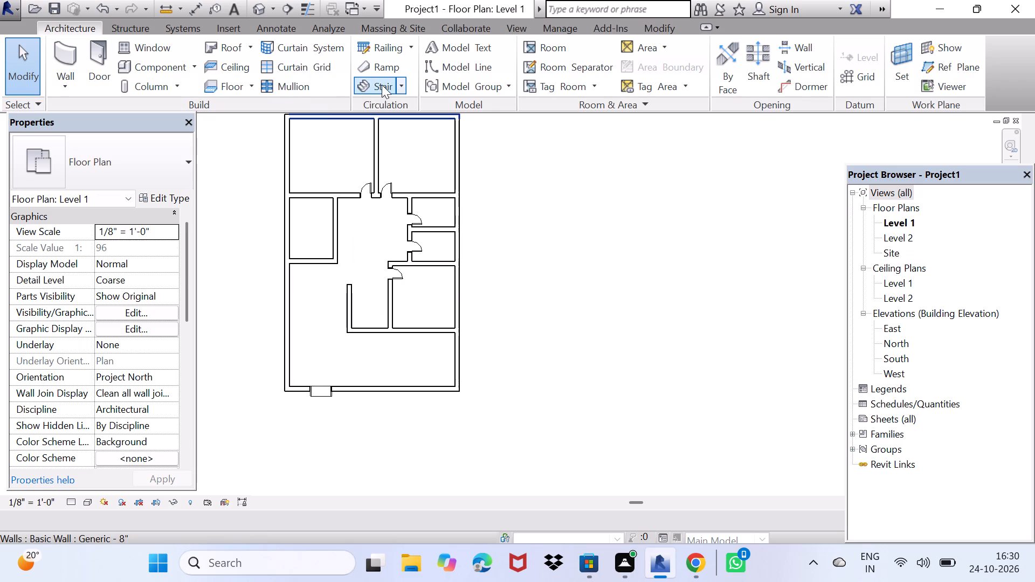
pyautogui.click(382, 85)
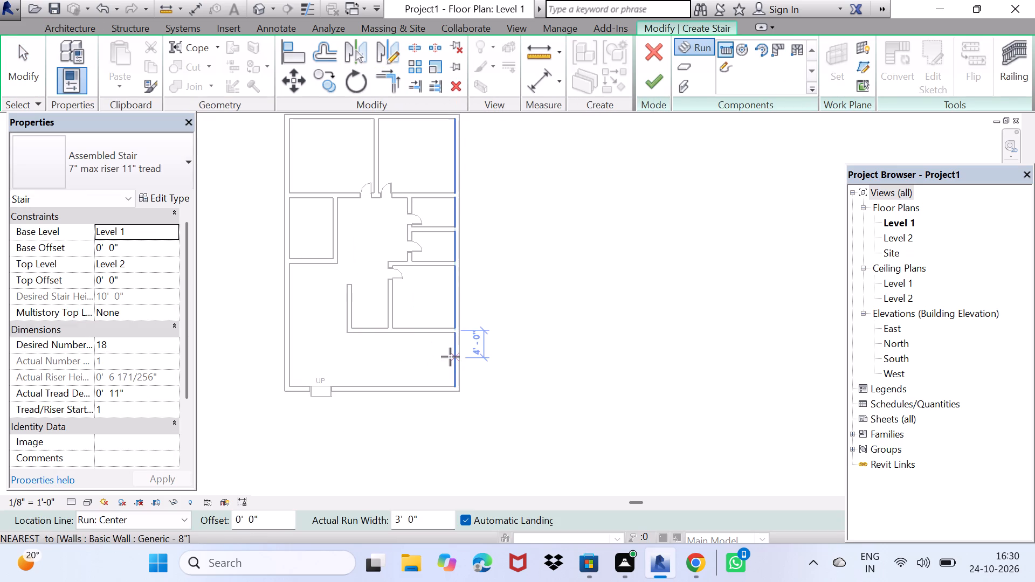
pyautogui.click(450, 356)
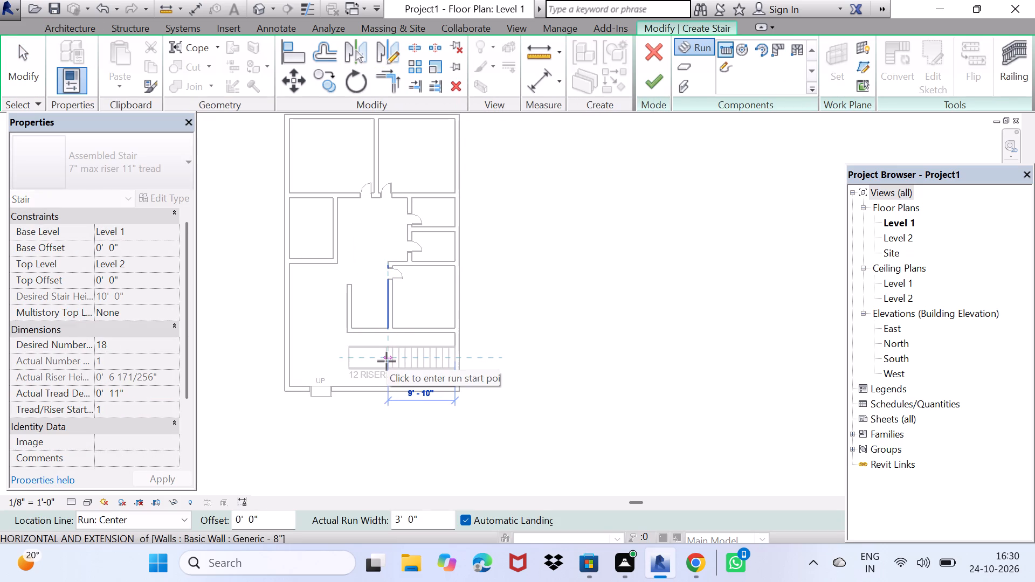
pyautogui.click(387, 361)
# Add a 3-riser return run about 1' 10" long heading east, just south of the first run, and finish the stair.
pyautogui.click(388, 369)
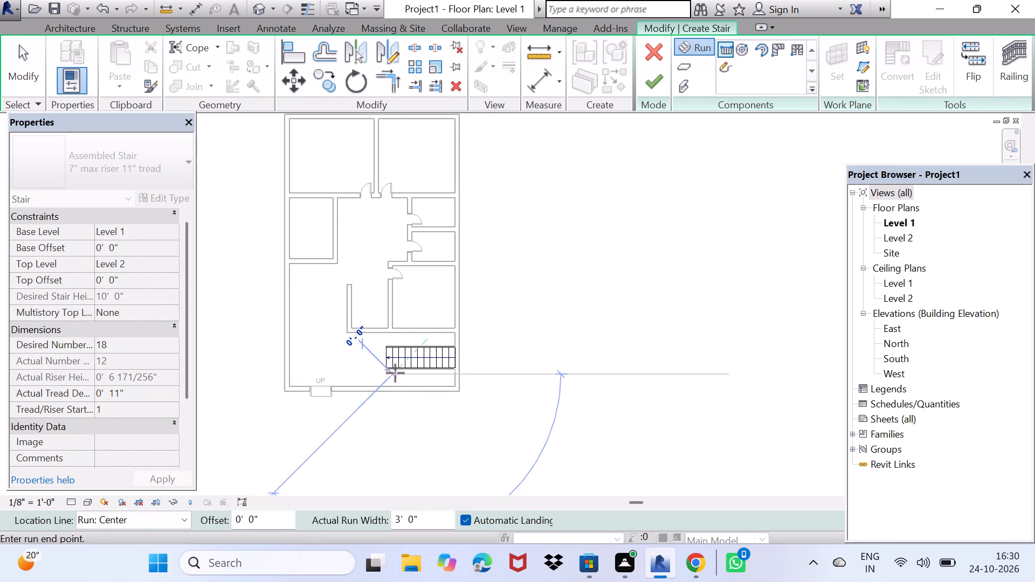
pyautogui.click(406, 373)
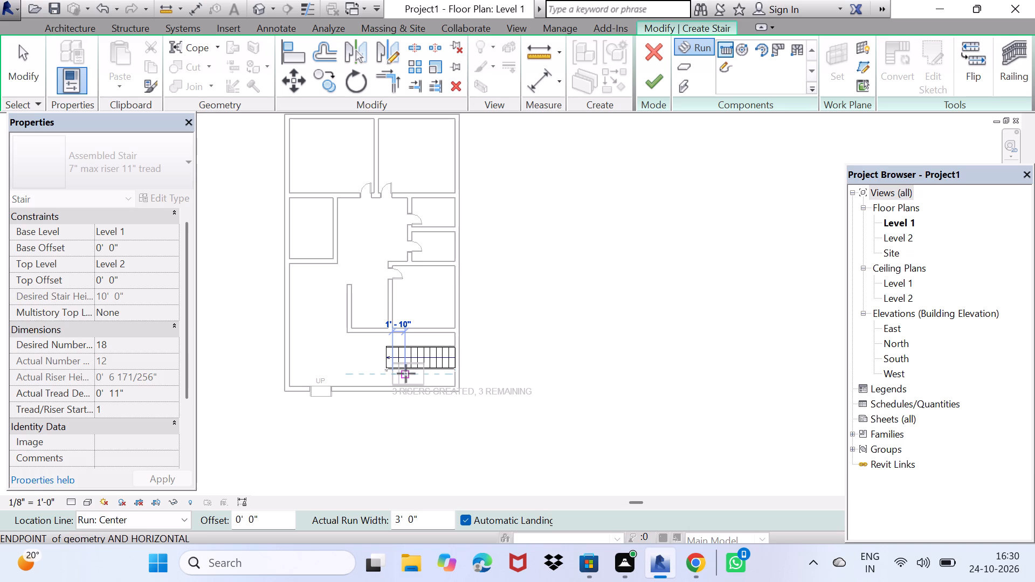
pyautogui.scroll(7, 397, 381)
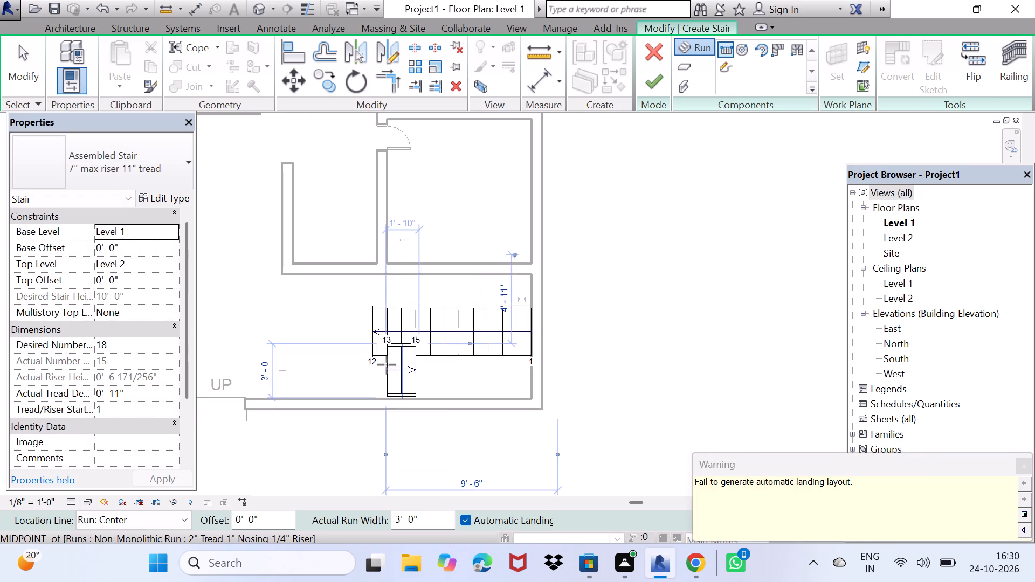
pyautogui.scroll(5, 387, 365)
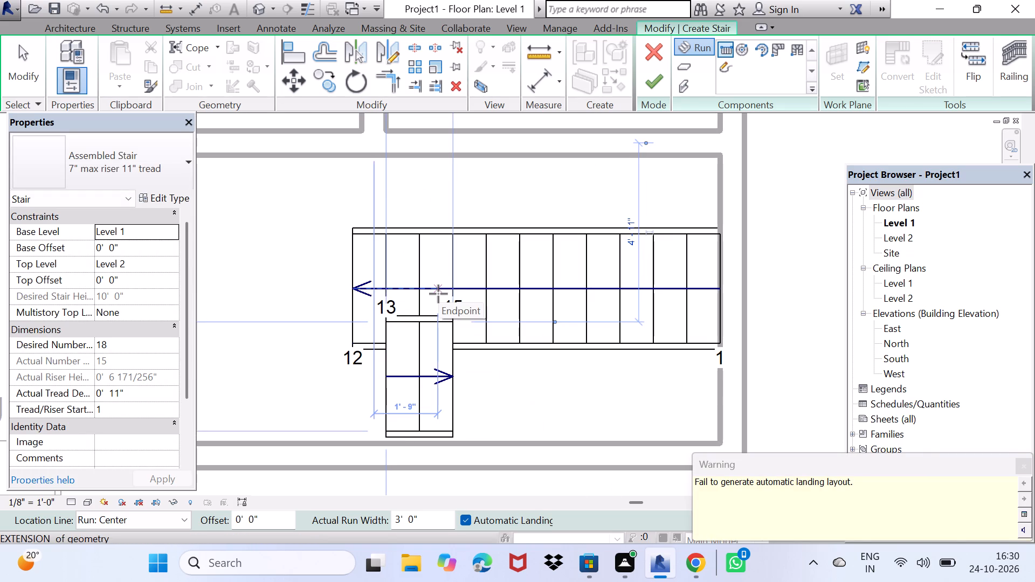
pyautogui.press('Escape')
pyautogui.press('Escape')
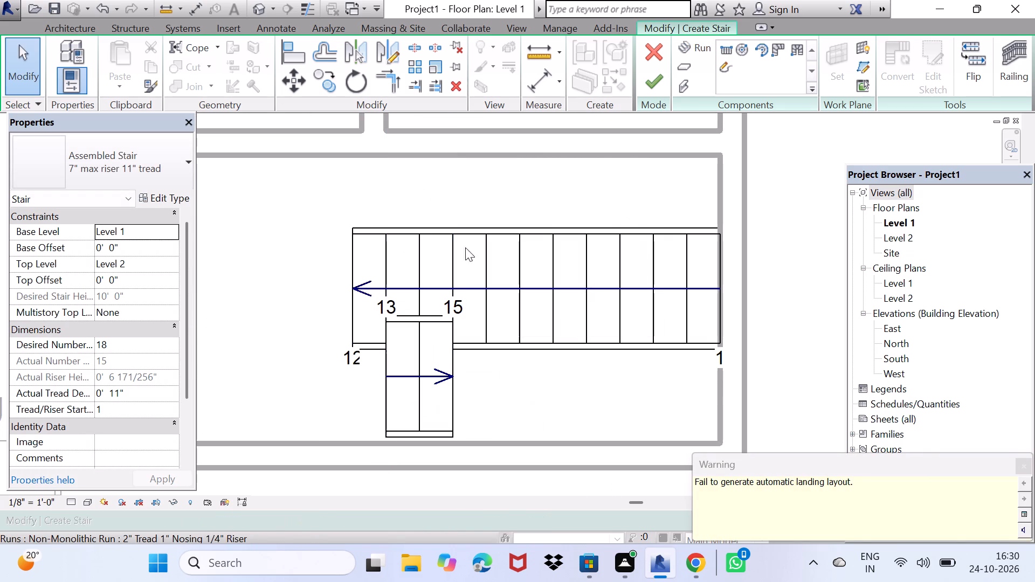
pyautogui.click(647, 81)
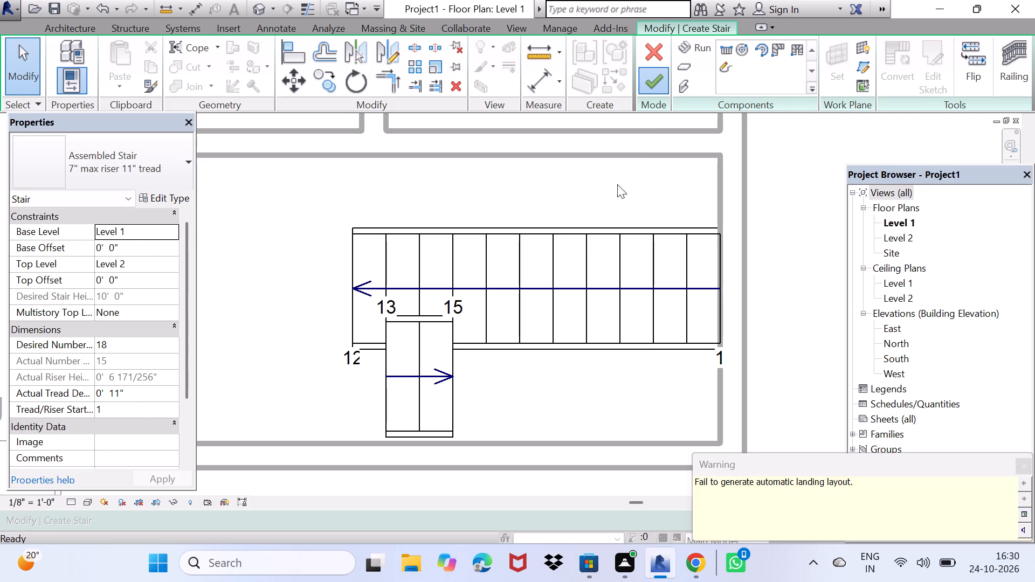
# Load the window family Casement Dbl with Trim from the US Imperial Windows library for placing 48" x 48" windows.
pyautogui.scroll(-4, 584, 252)
pyautogui.scroll(-5, 544, 326)
pyautogui.moveTo(442, 322); pyautogui.dragTo(465, 371, button='middle')
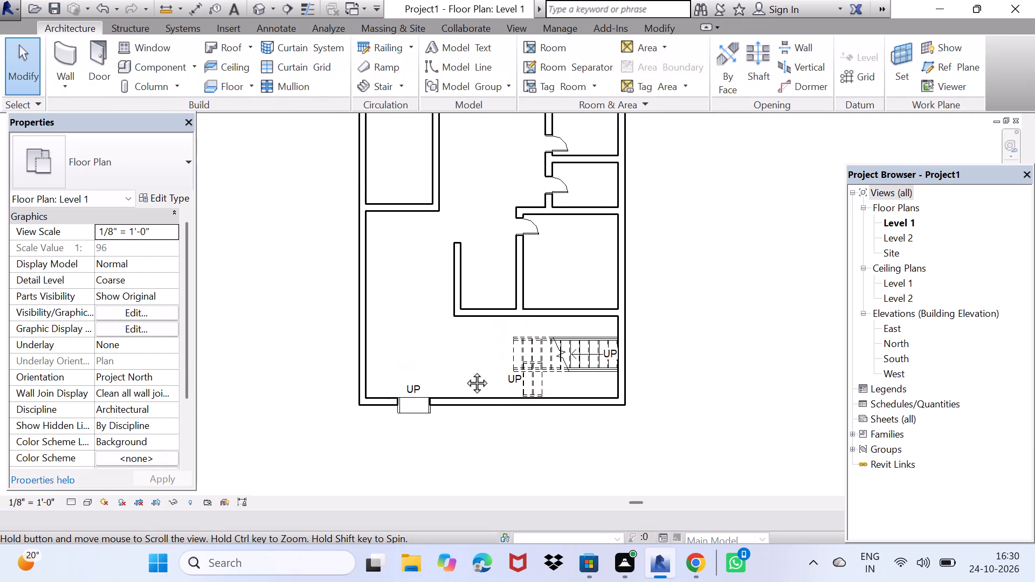
pyautogui.moveTo(465, 371); pyautogui.dragTo(432, 461, button='middle')
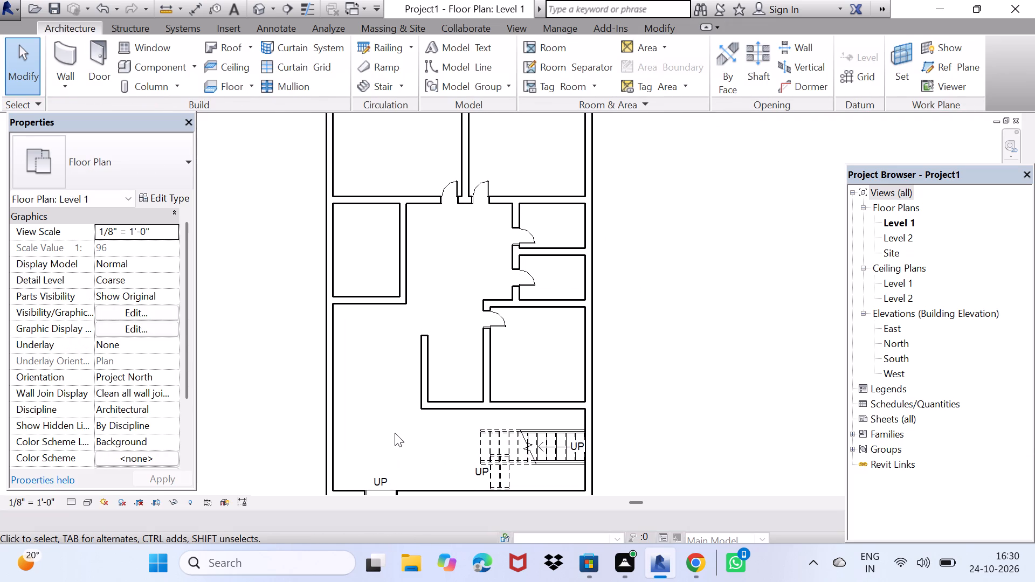
pyautogui.moveTo(361, 391); pyautogui.dragTo(404, 374, button='middle')
pyautogui.scroll(-1, 413, 292)
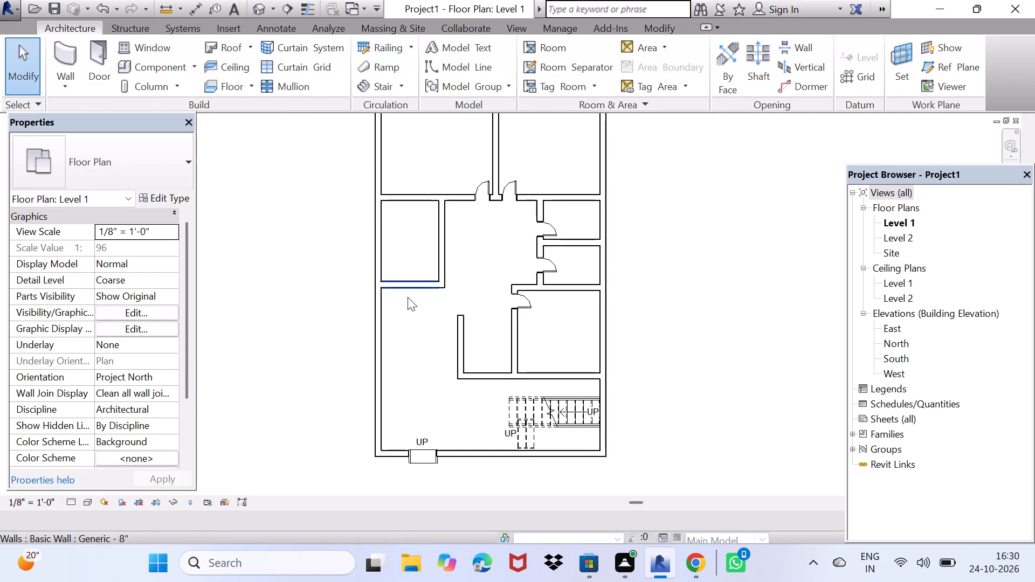
pyautogui.moveTo(410, 309); pyautogui.dragTo(396, 398, button='middle')
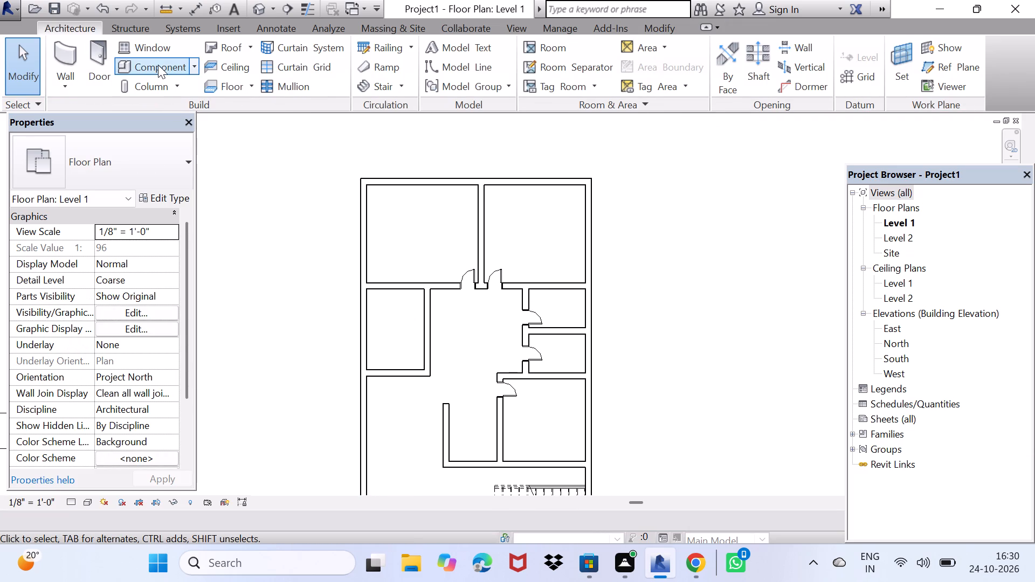
pyautogui.click(160, 57)
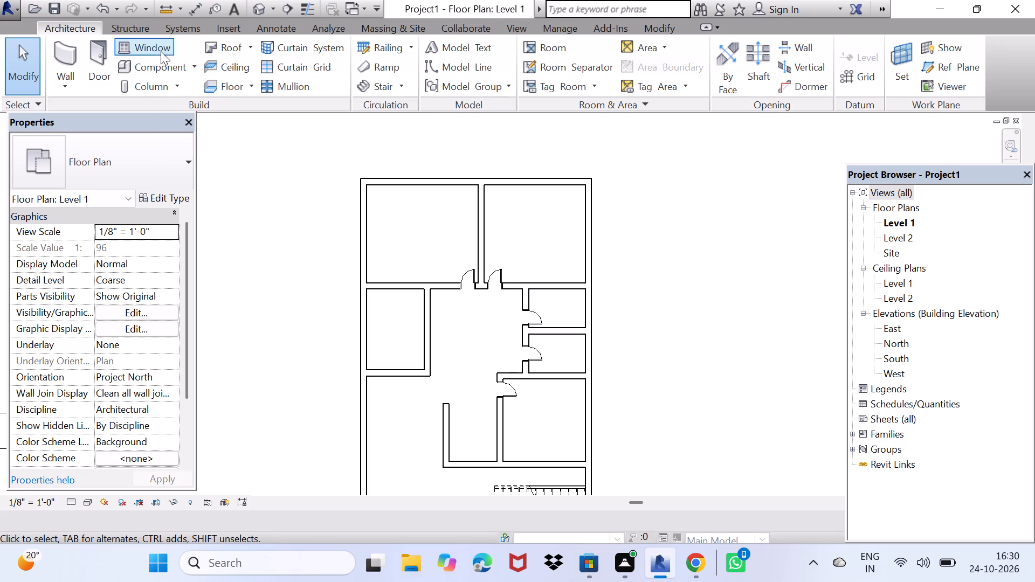
pyautogui.doubleClick(161, 51)
pyautogui.doubleClick(647, 54)
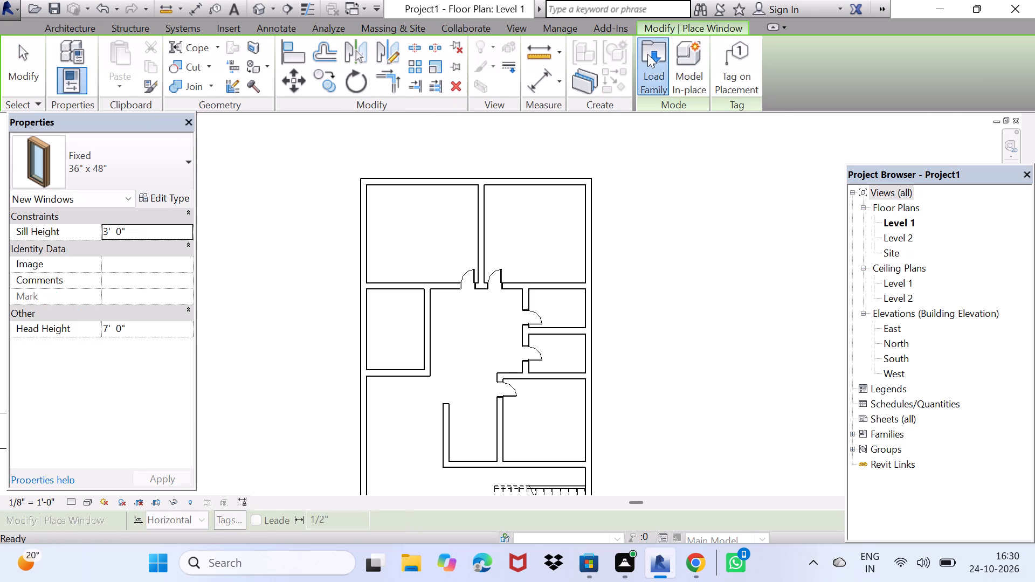
pyautogui.scroll(-4, 525, 324)
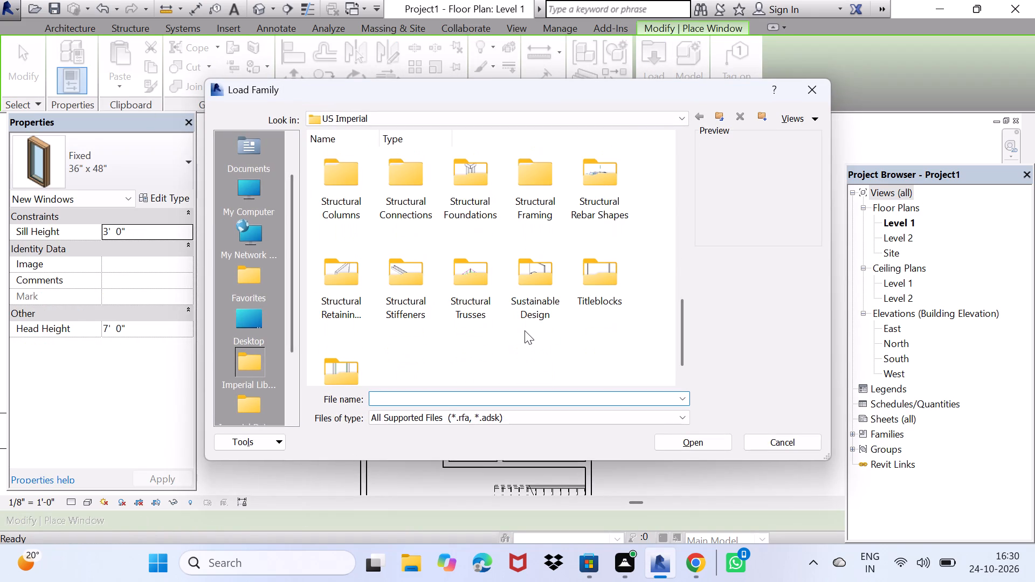
pyautogui.scroll(-1, 525, 330)
pyautogui.doubleClick(345, 357)
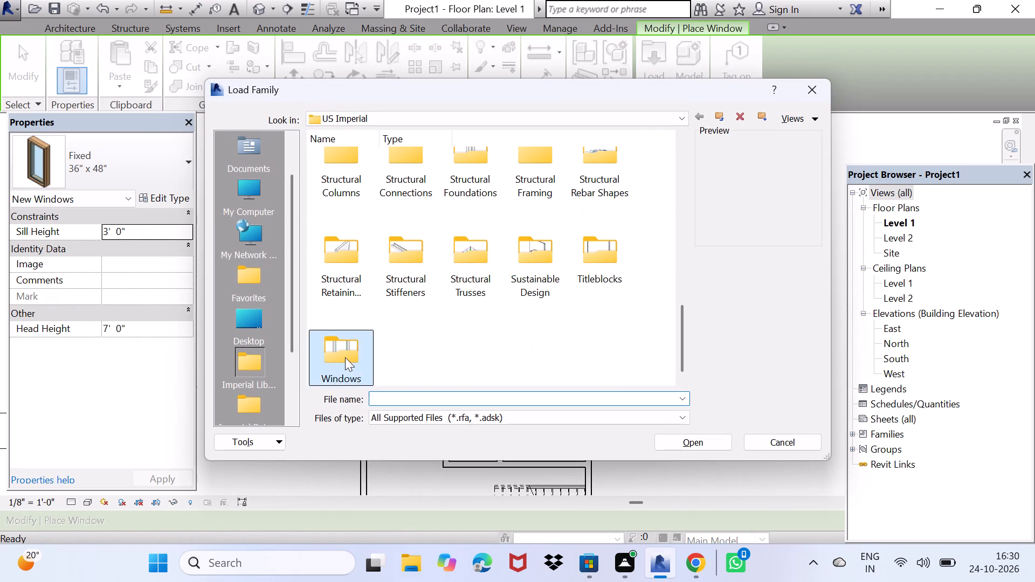
pyautogui.click(530, 161)
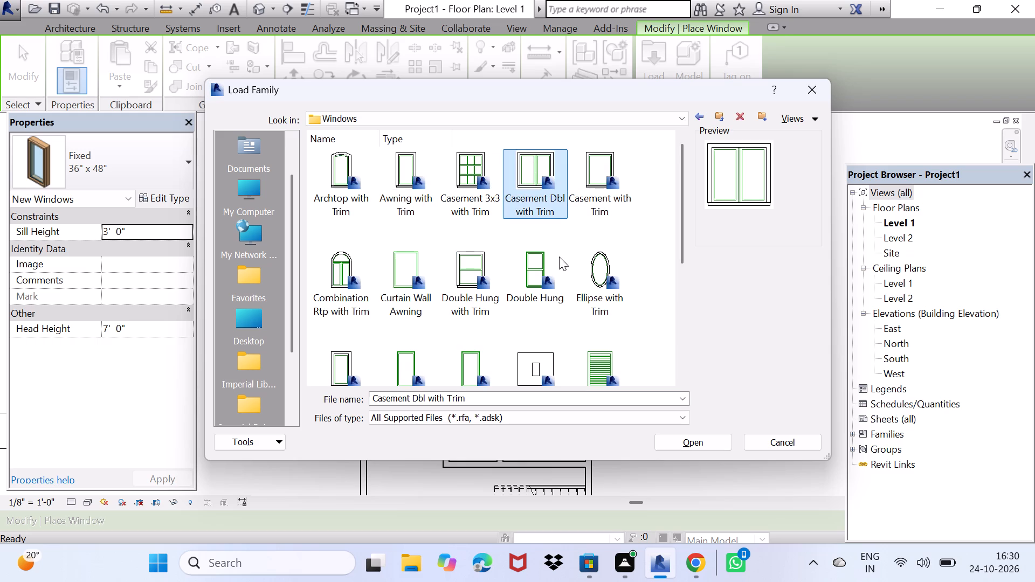
pyautogui.click(690, 435)
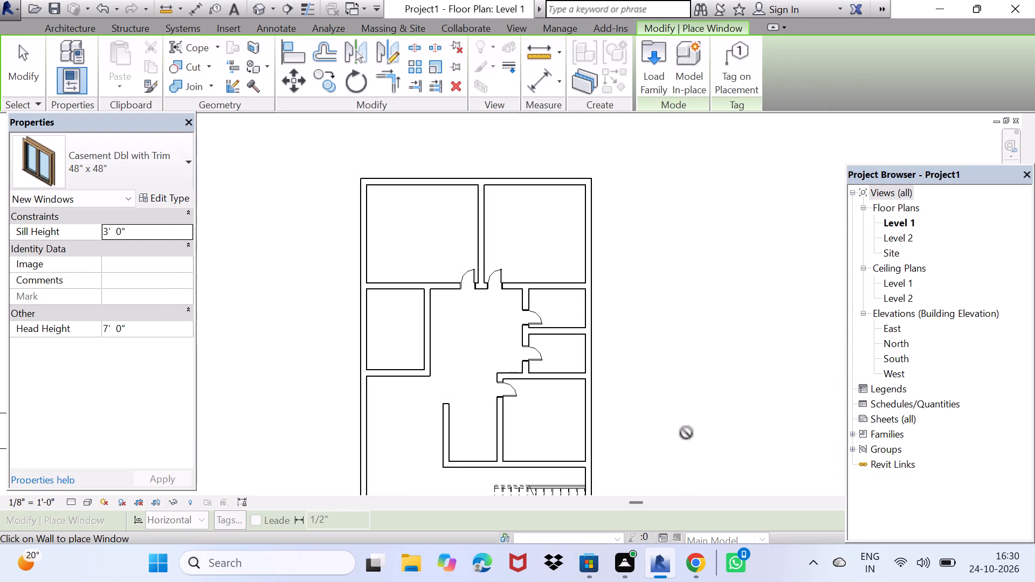
# Place 48" x 48" casement windows in both outer walls of each northern room, the western room's west wall and the southeast room's east wall.
pyautogui.click(420, 189)
pyautogui.click(363, 233)
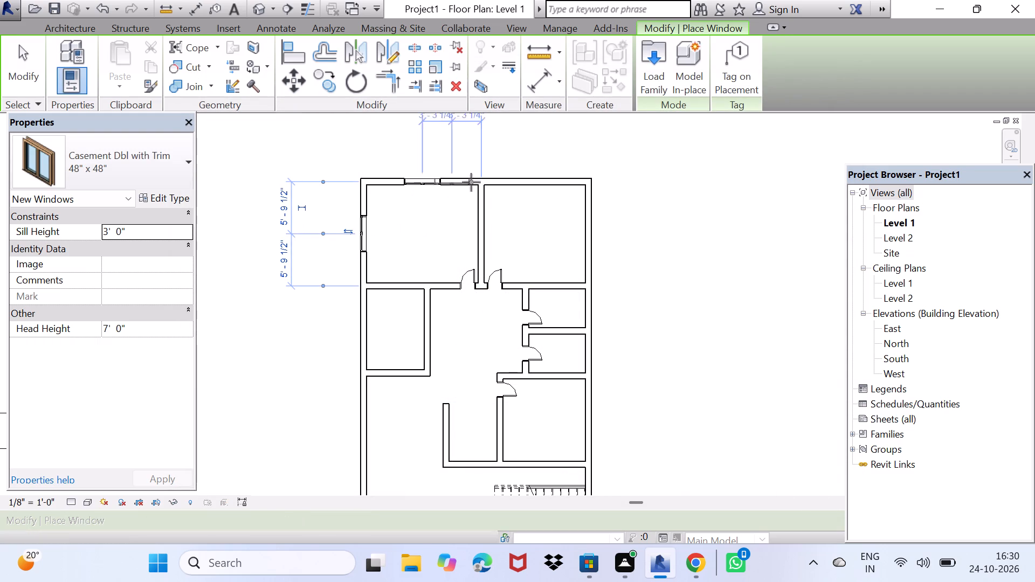
pyautogui.click(529, 176)
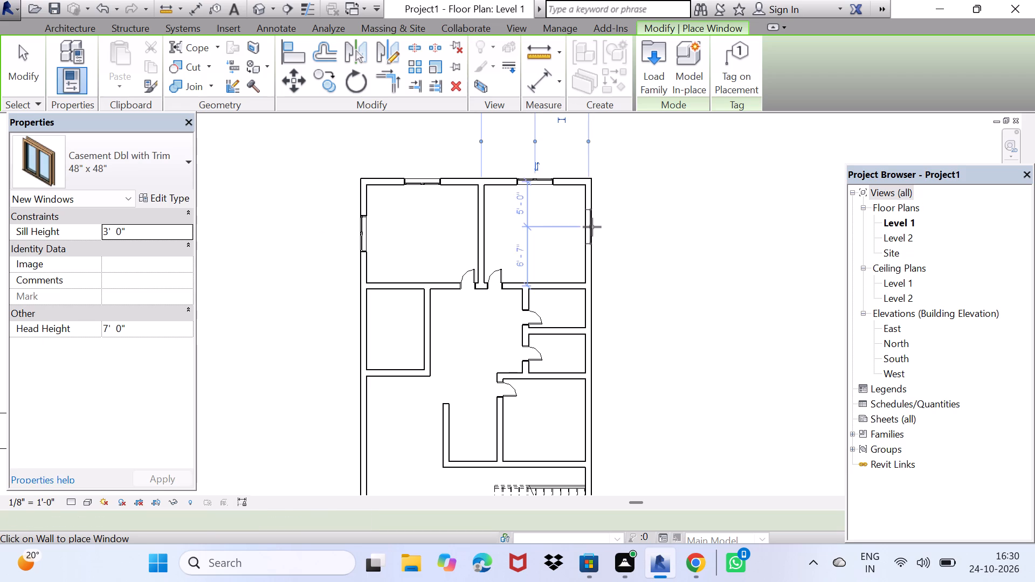
pyautogui.click(592, 227)
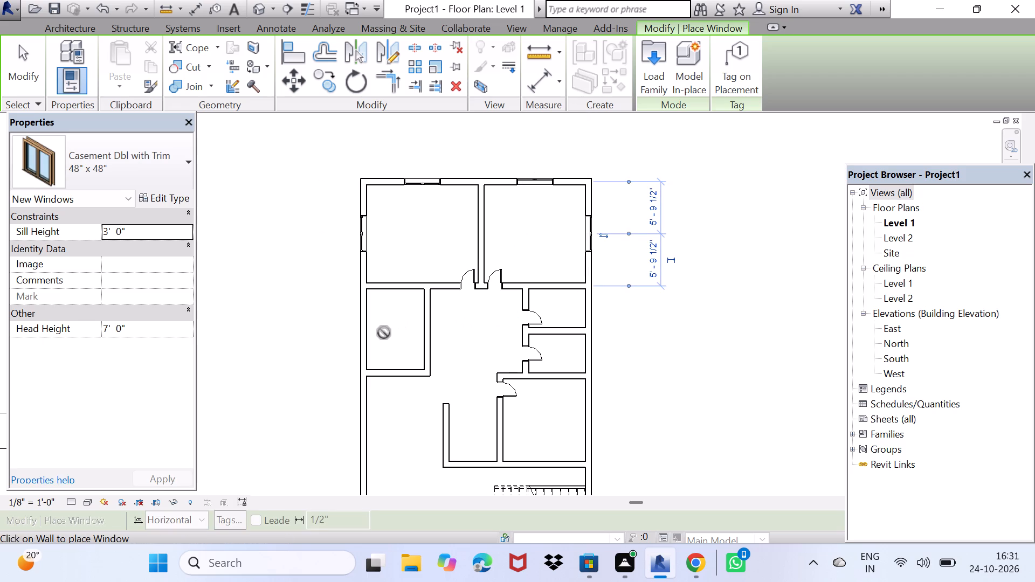
pyautogui.click(361, 316)
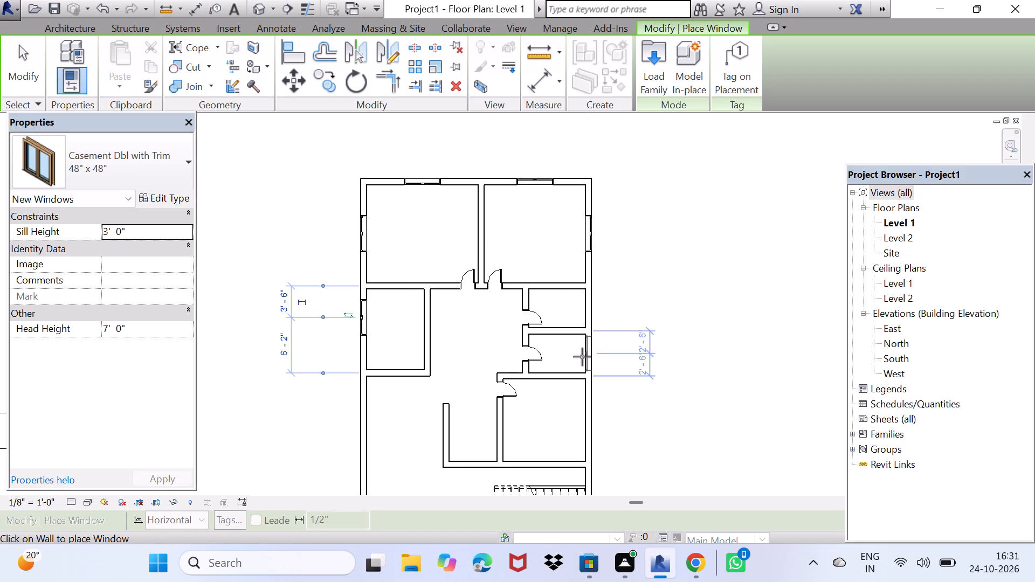
pyautogui.click(595, 417)
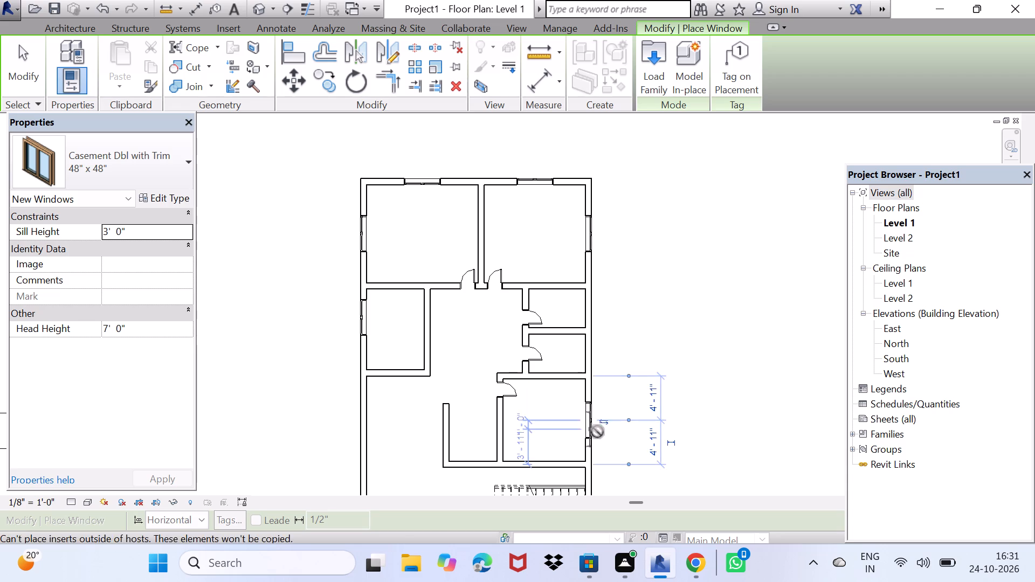
# Place 48" x 48" casement windows in the east wall beside the stair and in the west wall of the southern room.
pyautogui.moveTo(597, 428); pyautogui.dragTo(563, 301, button='middle')
pyautogui.scroll(2, 558, 377)
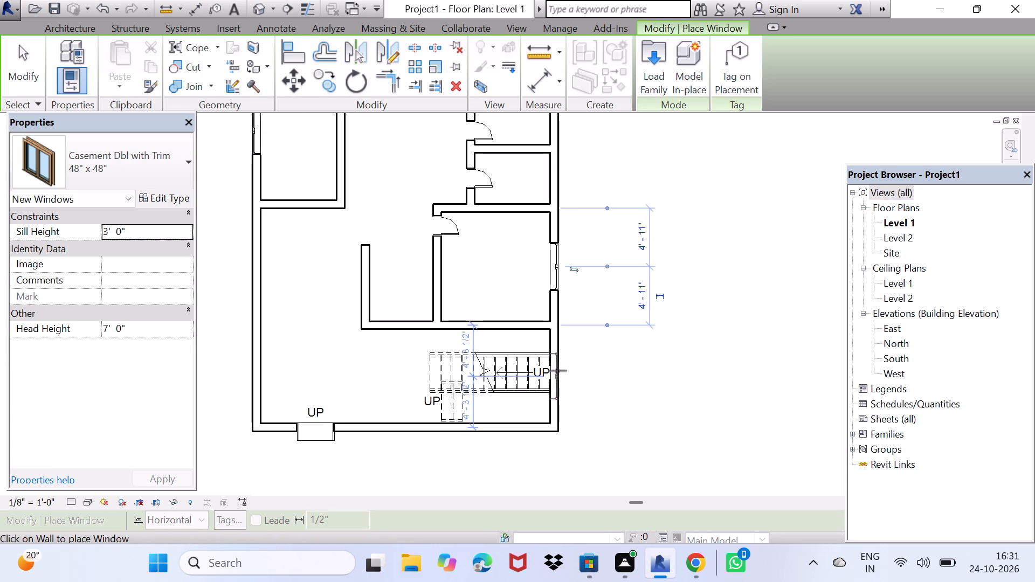
pyautogui.click(557, 371)
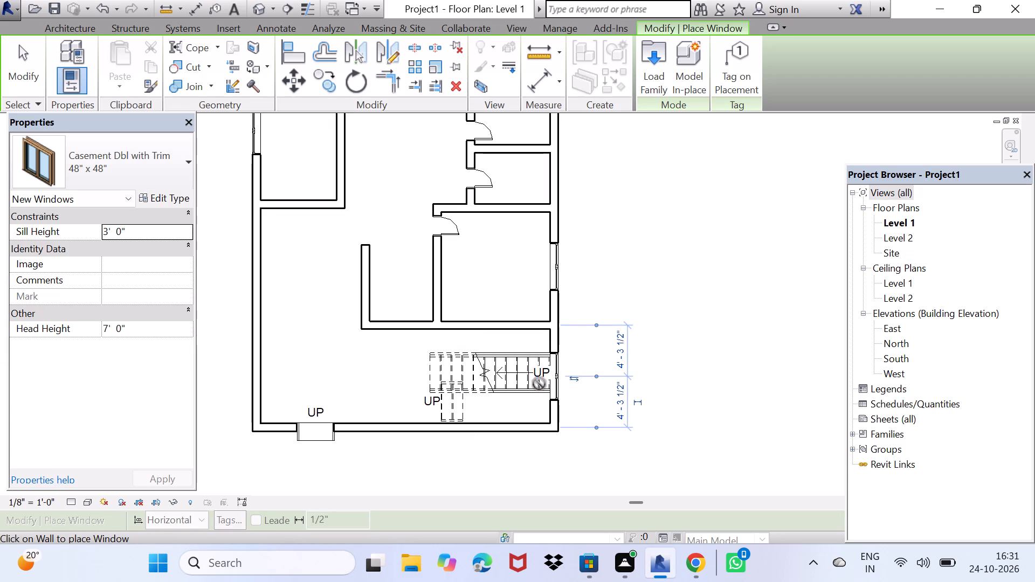
pyautogui.click(254, 346)
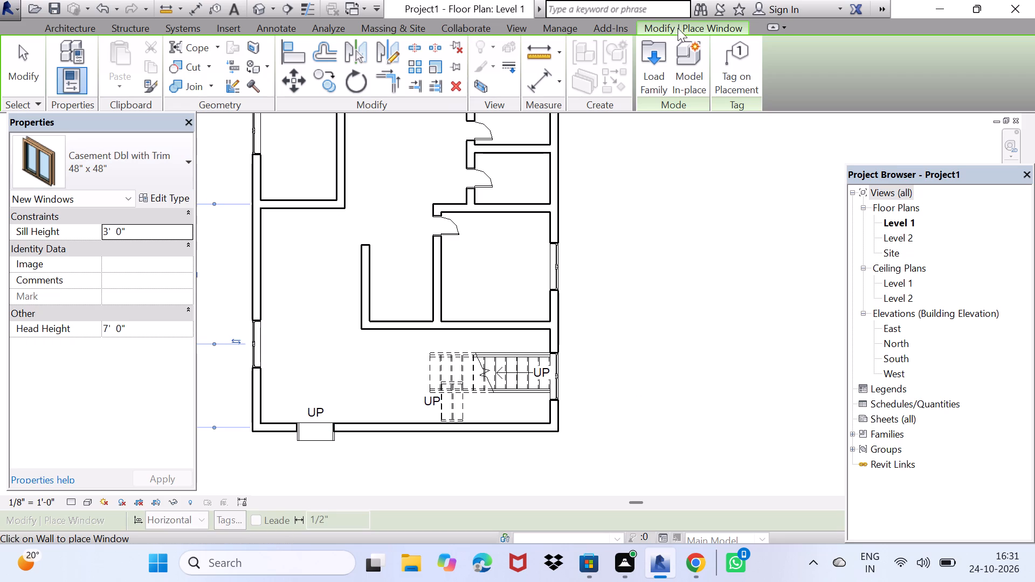
# Load the window family Transom with Trim from the US Imperial Windows library.
pyautogui.doubleClick(662, 45)
pyautogui.scroll(-4, 570, 304)
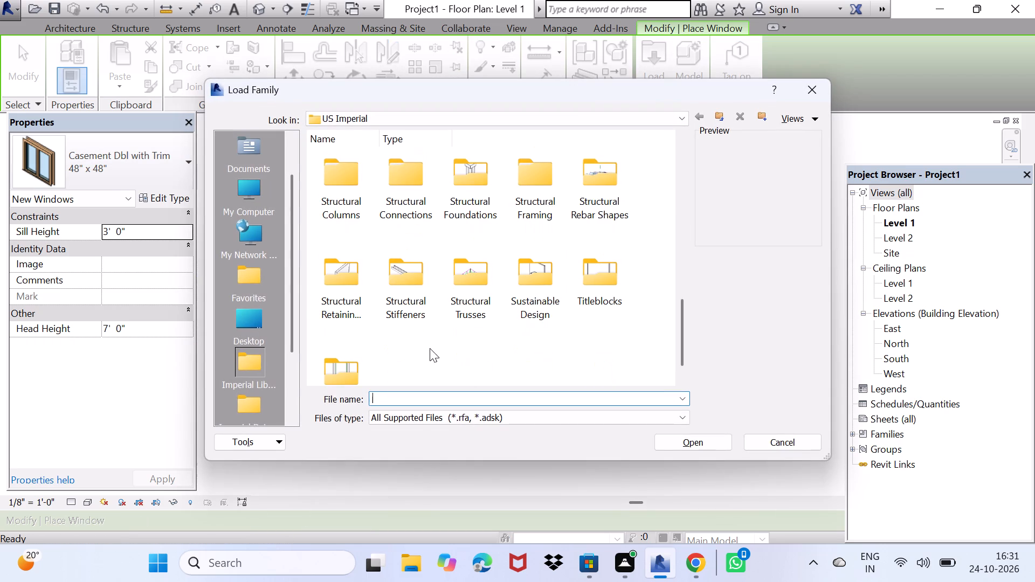
pyautogui.doubleClick(350, 359)
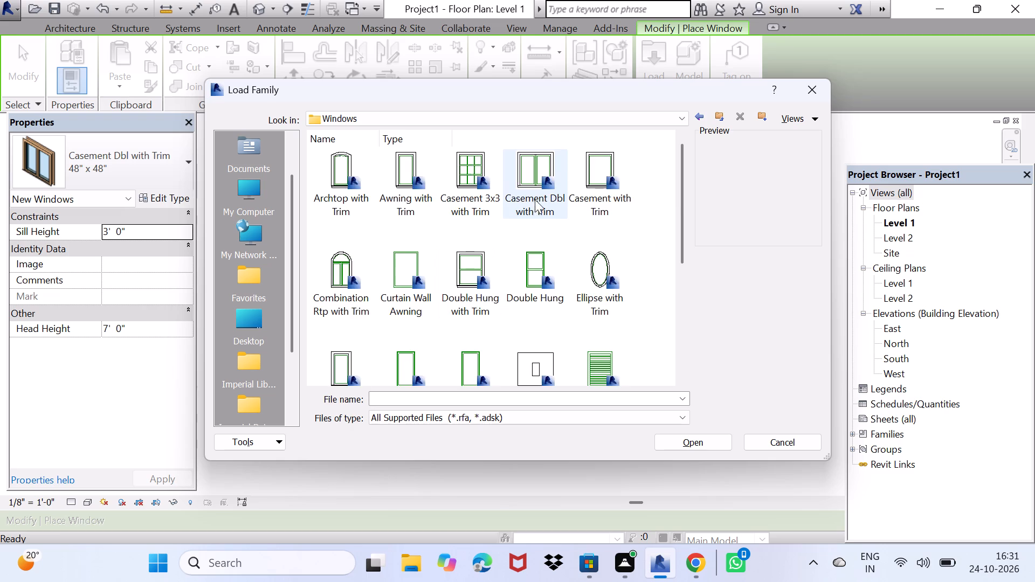
pyautogui.scroll(-1, 535, 199)
pyautogui.scroll(1, 392, 237)
pyautogui.scroll(-2, 392, 237)
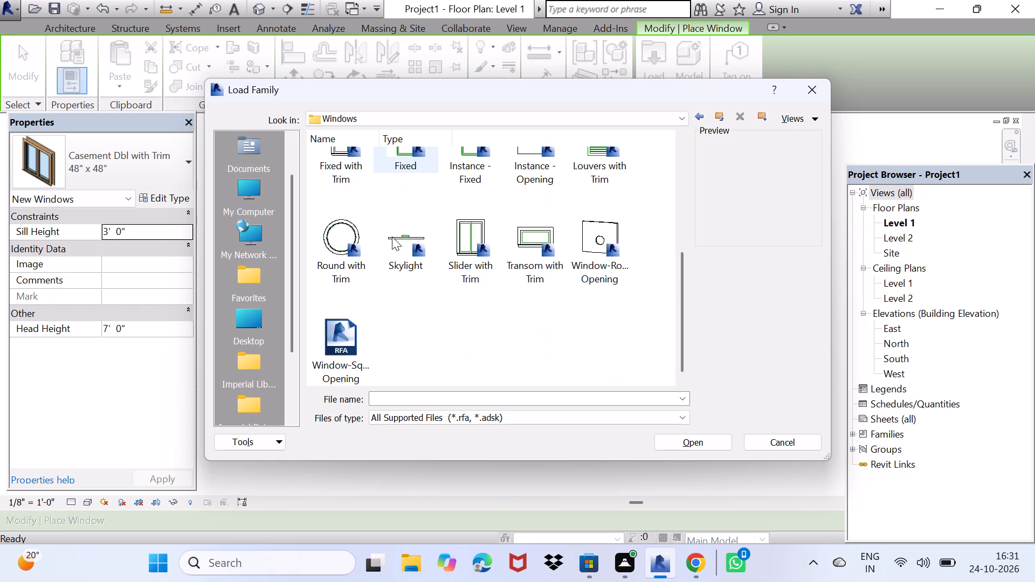
pyautogui.scroll(2, 392, 237)
pyautogui.scroll(-2, 392, 237)
pyautogui.click(519, 230)
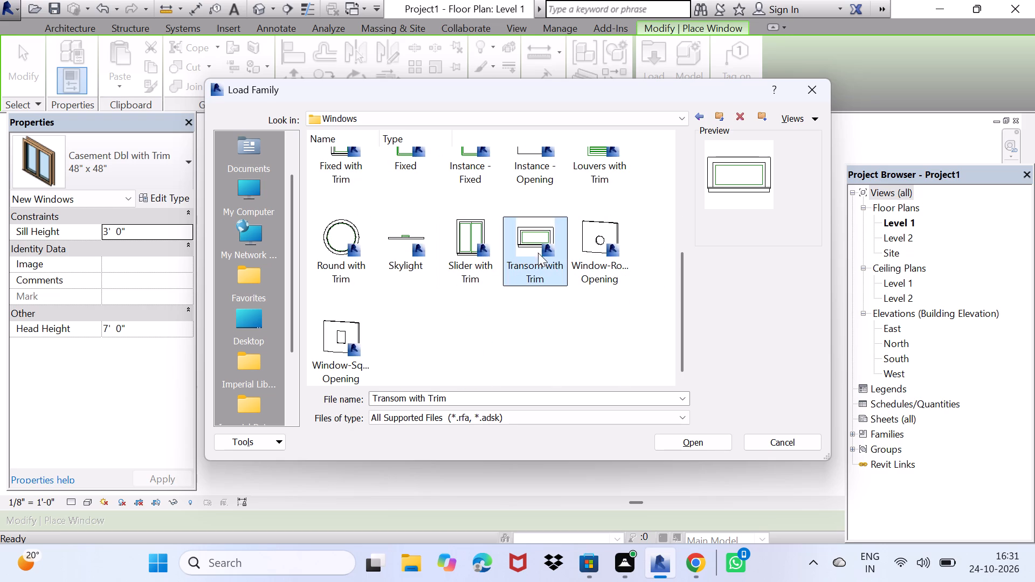
pyautogui.click(693, 441)
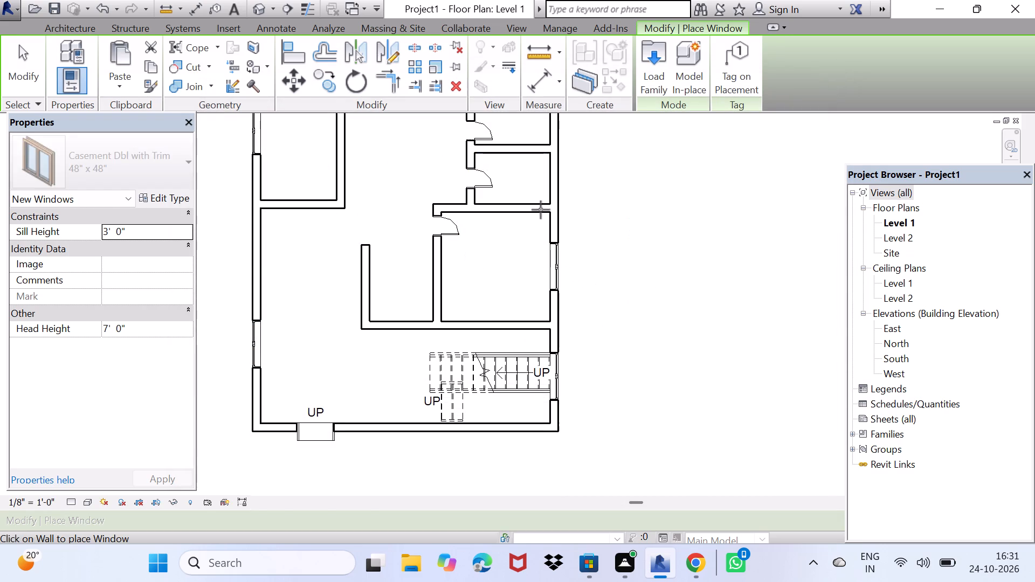
# Place a 24" x 24" transom window in the east outer wall of each of the two small eastern rooms.
pyautogui.moveTo(561, 190); pyautogui.dragTo(560, 276, button='middle')
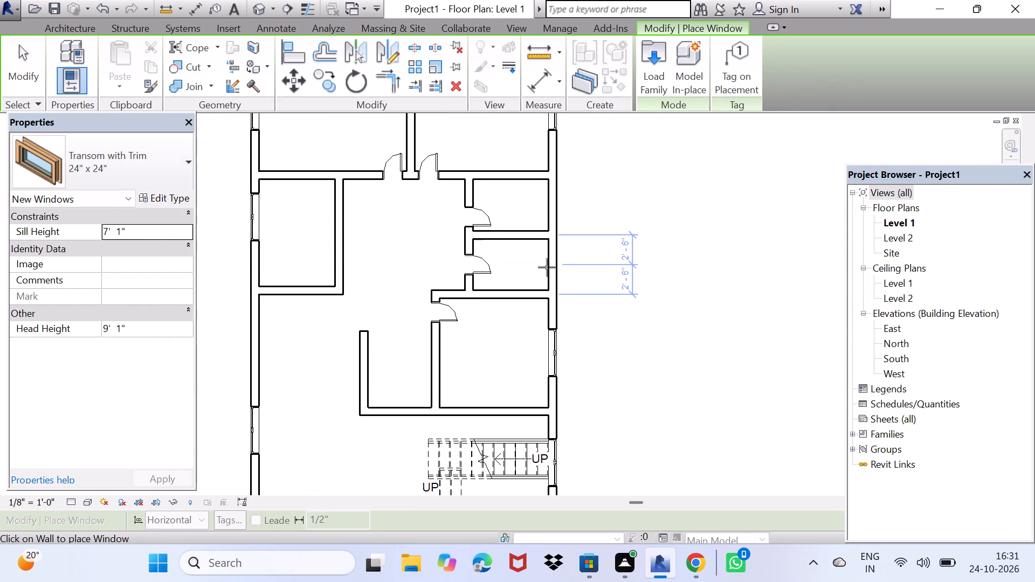
pyautogui.click(547, 267)
pyautogui.click(553, 198)
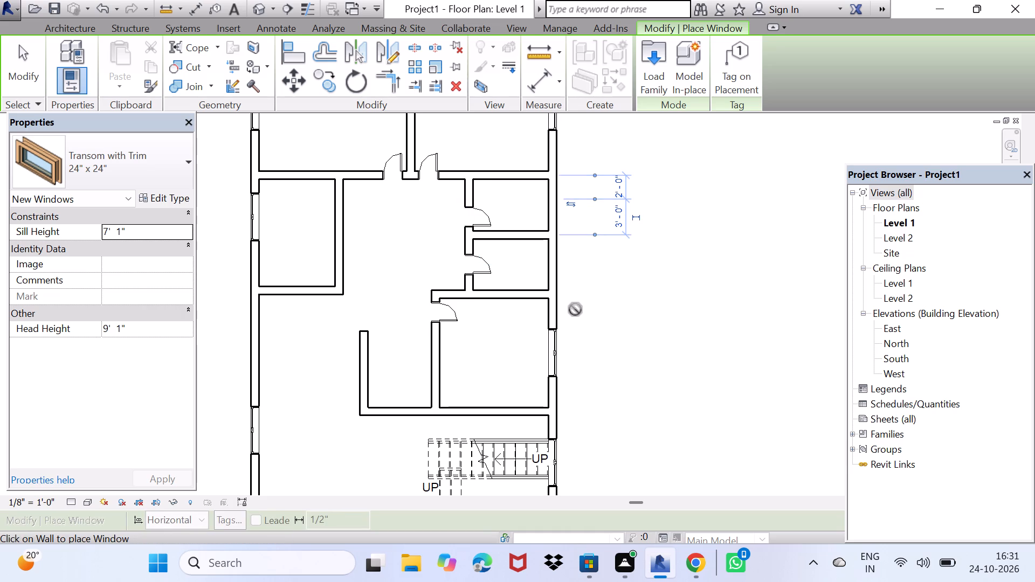
pyautogui.press('Escape')
pyautogui.press('Escape')
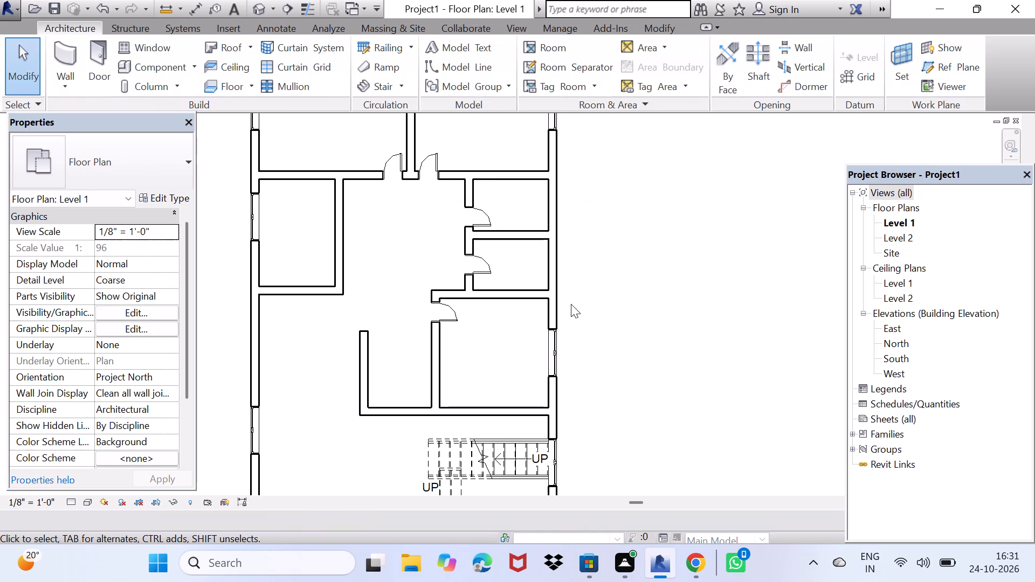
# Load the furniture family Bed-Shaker from the Beds folder of the US Imperial Furniture library.
pyautogui.scroll(5, 523, 251)
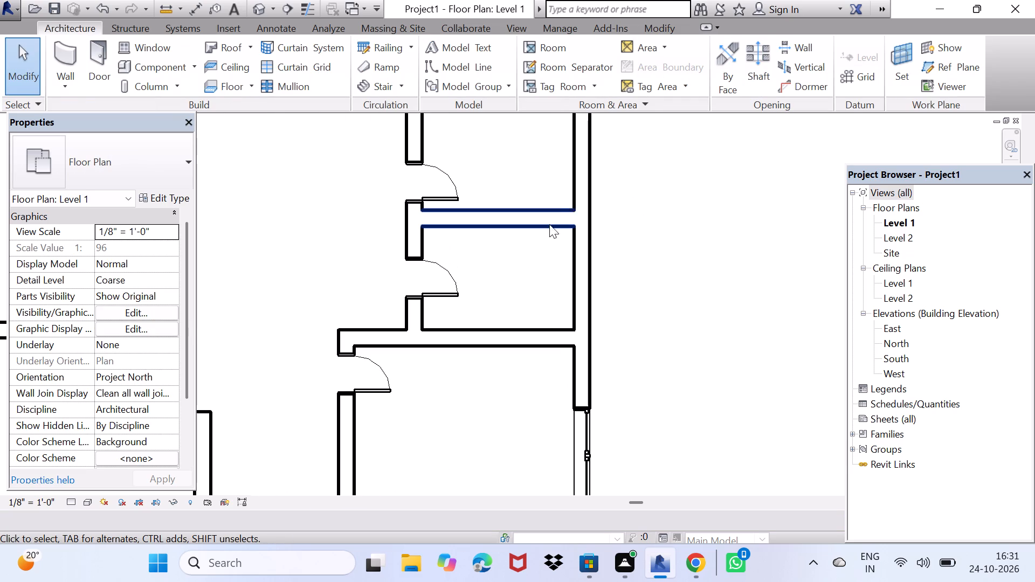
pyautogui.scroll(-2, 586, 251)
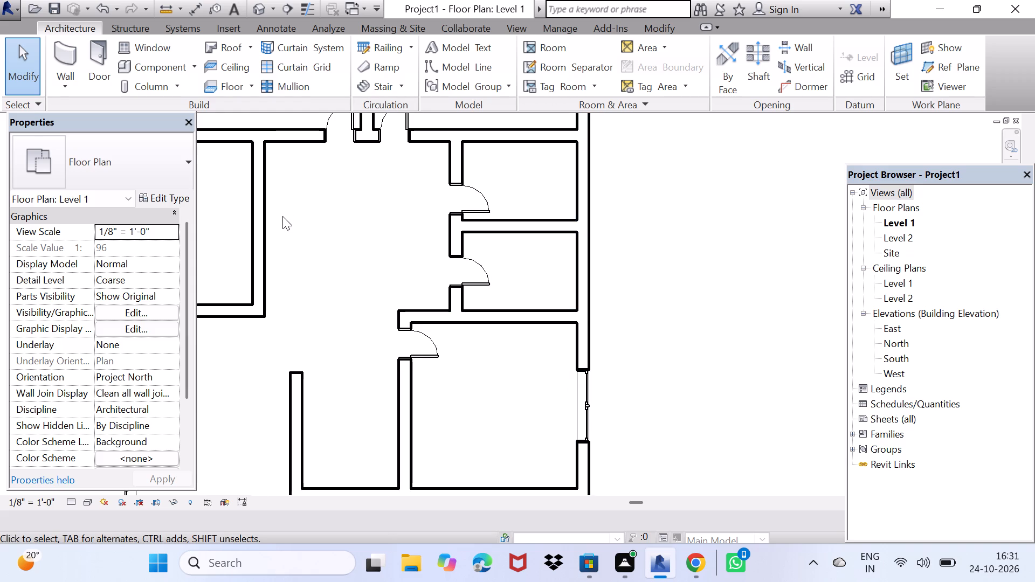
pyautogui.doubleClick(163, 71)
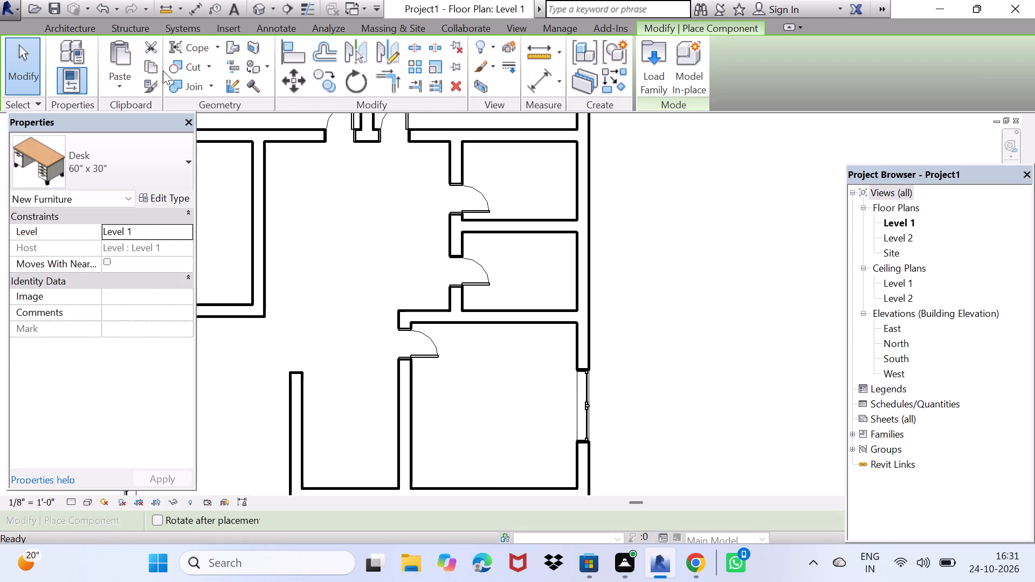
pyautogui.doubleClick(643, 45)
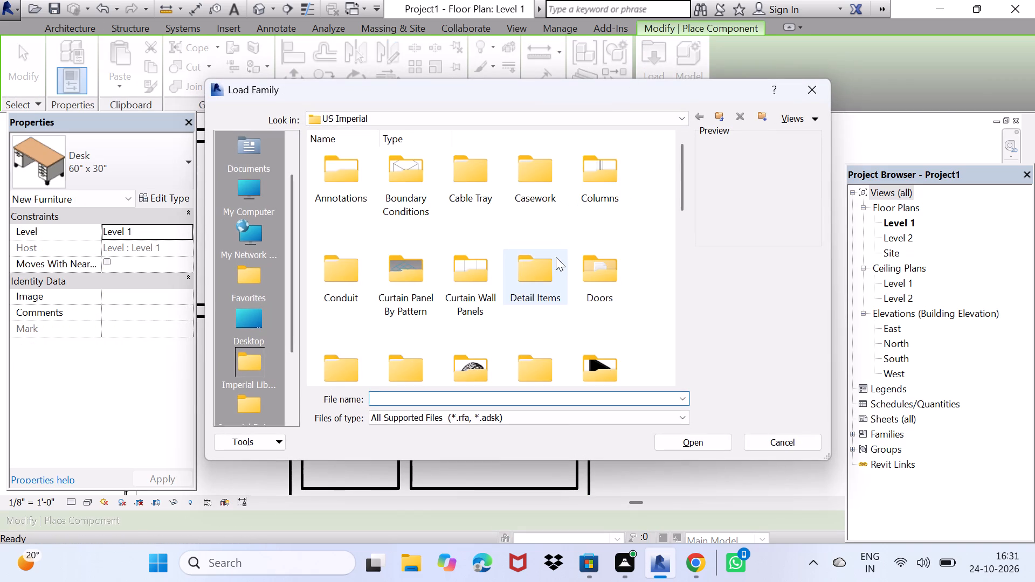
pyautogui.scroll(-1, 577, 240)
pyautogui.click(602, 216)
pyautogui.click(602, 216)
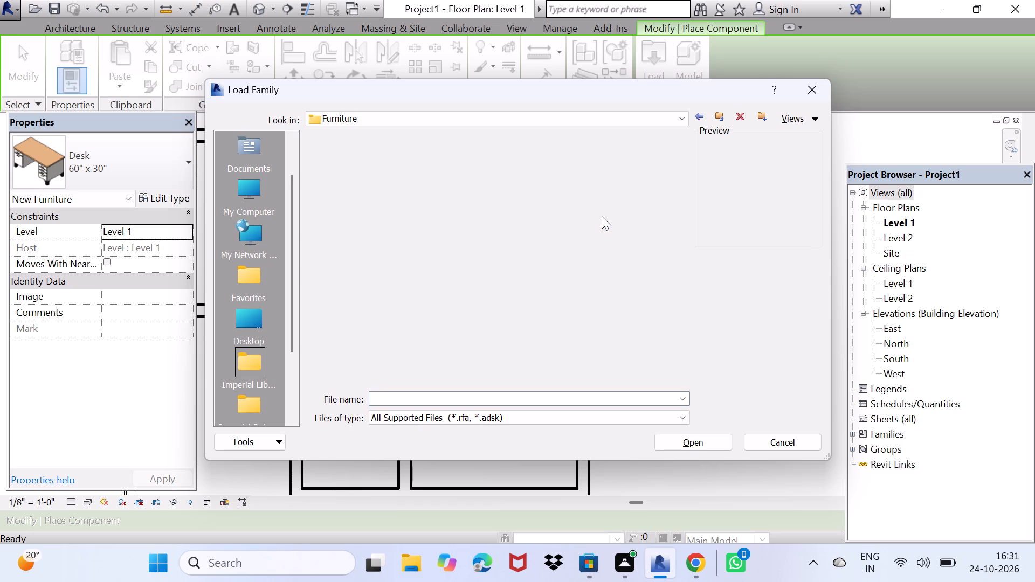
pyautogui.doubleClick(356, 170)
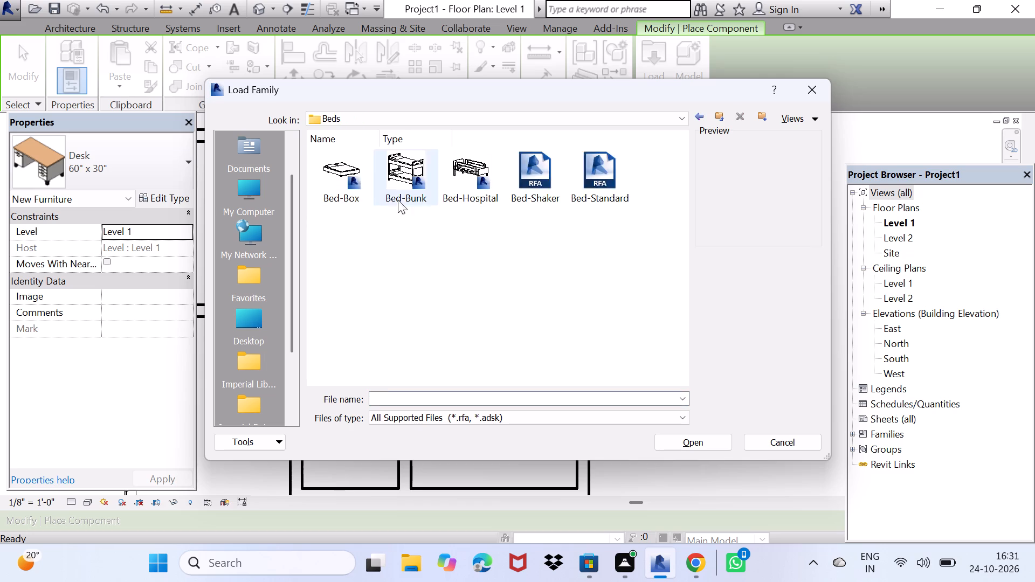
pyautogui.click(532, 179)
pyautogui.click(700, 444)
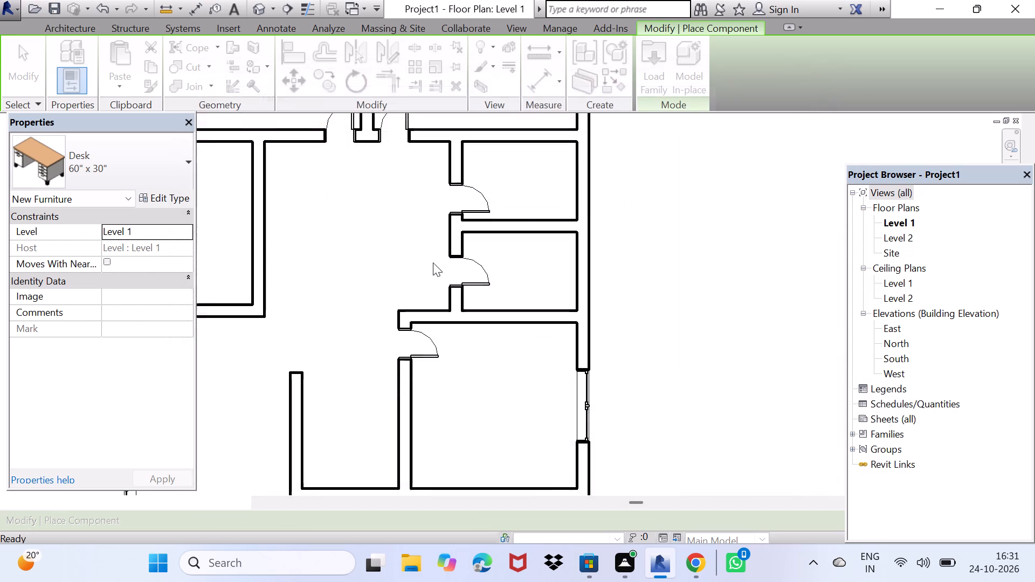
# Place a Double 56" x 78" Bed-Shaker in each of the two northern rooms, headboard toward the north wall.
pyautogui.scroll(-3, 338, 210)
pyautogui.moveTo(337, 210); pyautogui.dragTo(448, 377, button='middle')
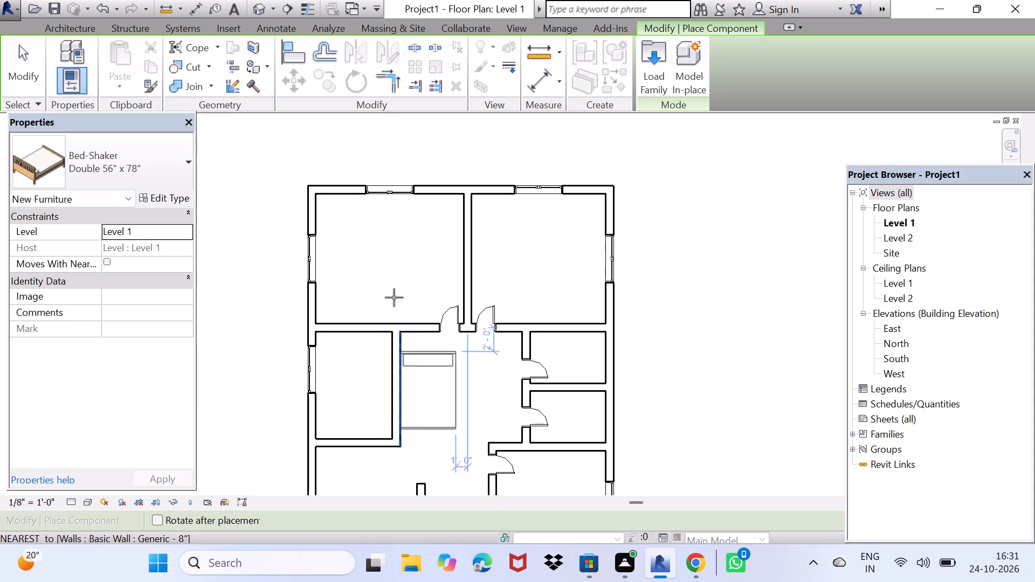
pyautogui.click(390, 202)
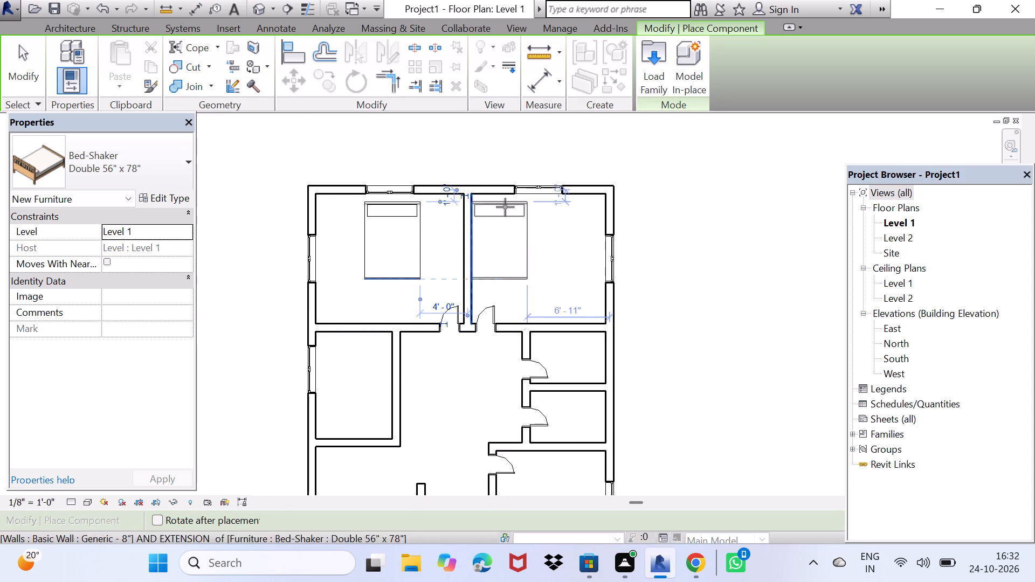
pyautogui.click(538, 203)
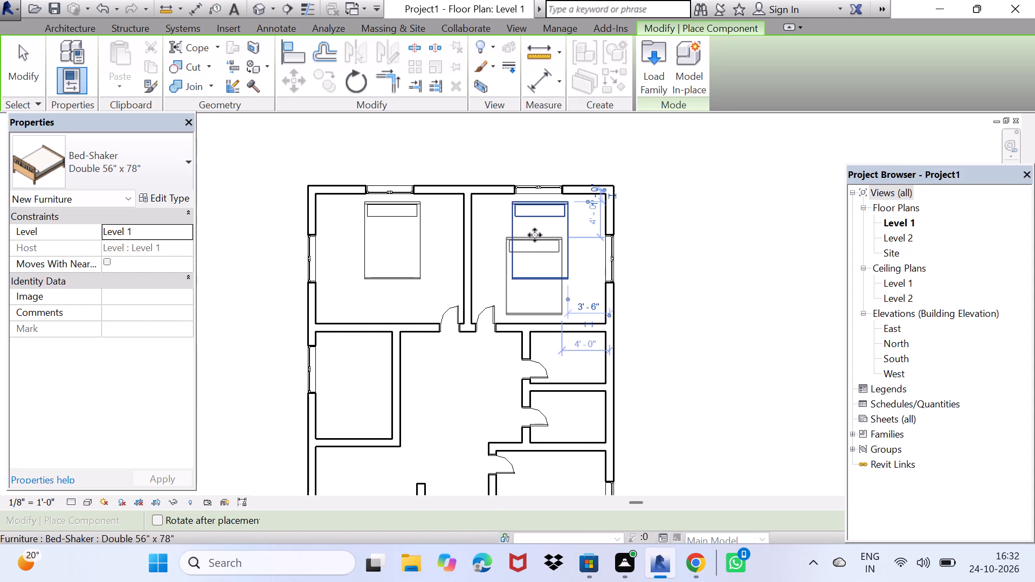
# Place a Double 56" x 78" Bed-Shaker in the southeast room, rotated so its headboard faces the south wall.
pyautogui.moveTo(536, 287); pyautogui.dragTo(499, 153, button='middle')
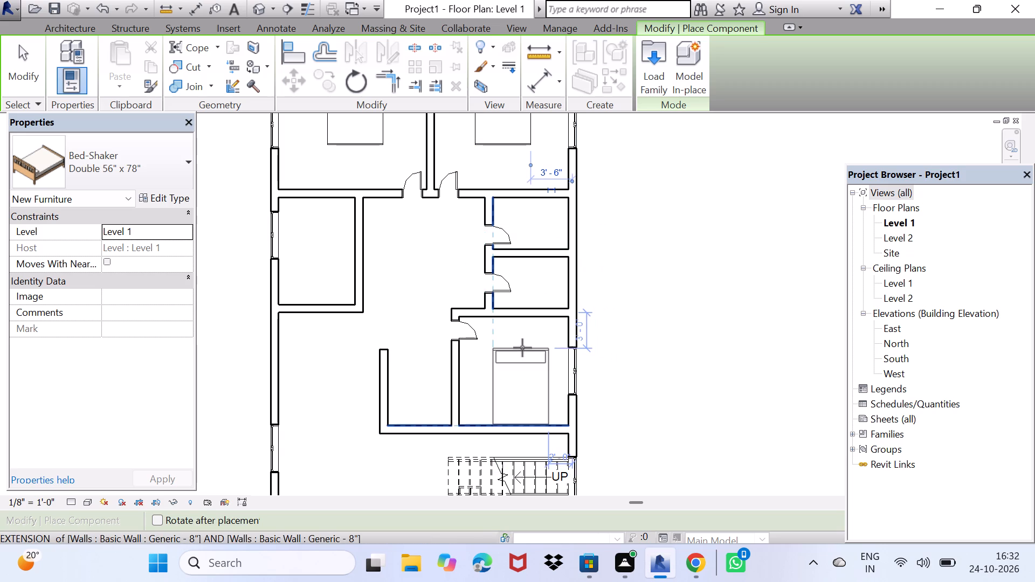
pyautogui.press('space')
pyautogui.press('space')
pyautogui.press('space')
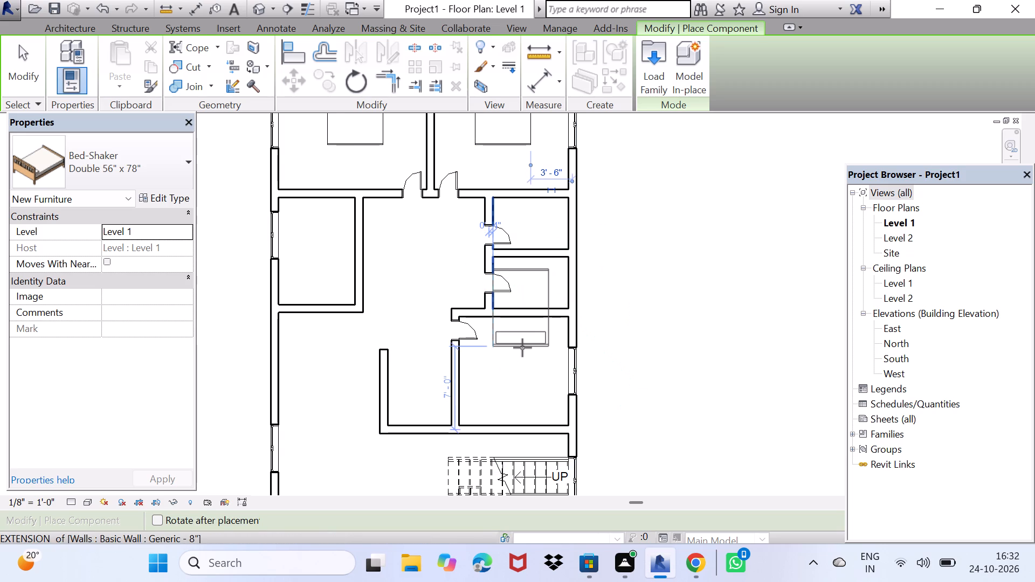
pyautogui.click(523, 417)
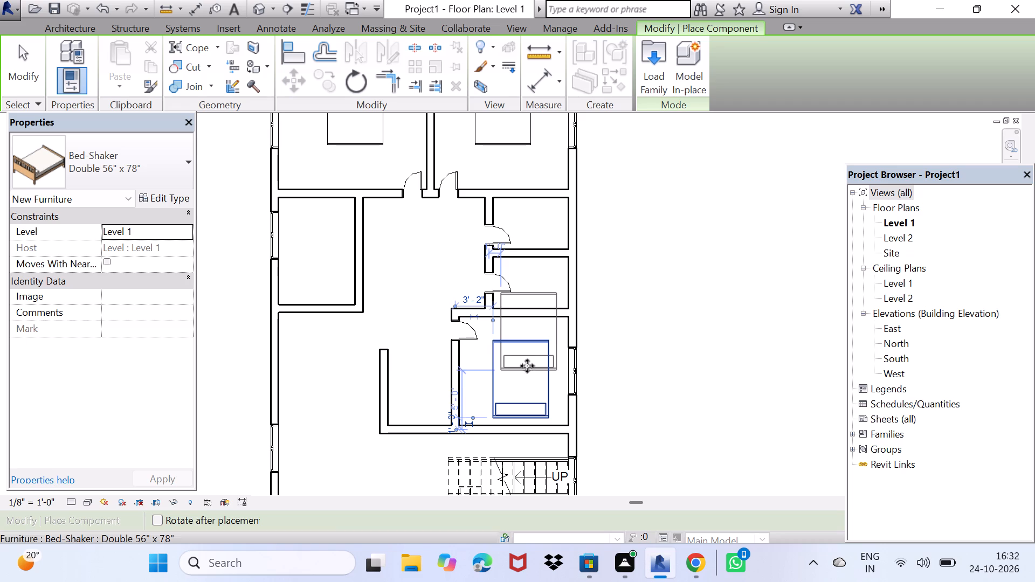
pyautogui.press('Escape')
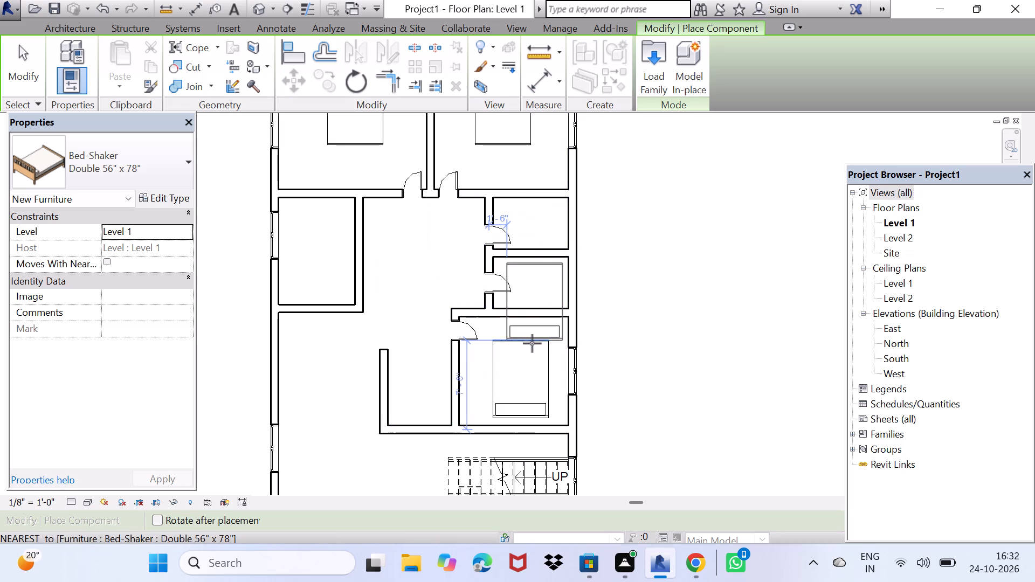
pyautogui.press('Escape')
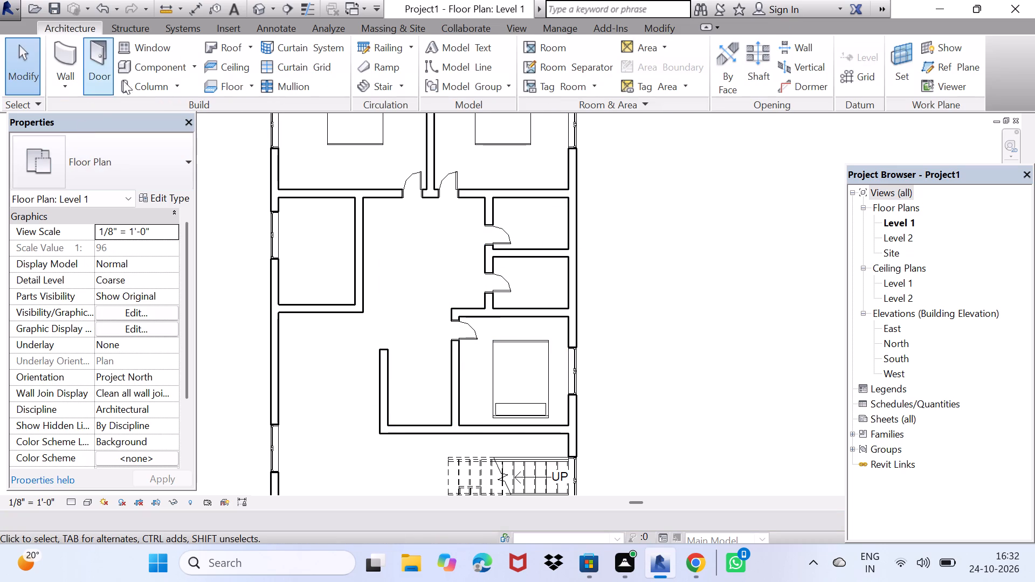
# Load the family Table-Dining Round w Chairs from the Tables folder of the US Imperial Furniture library.
pyautogui.doubleClick(144, 64)
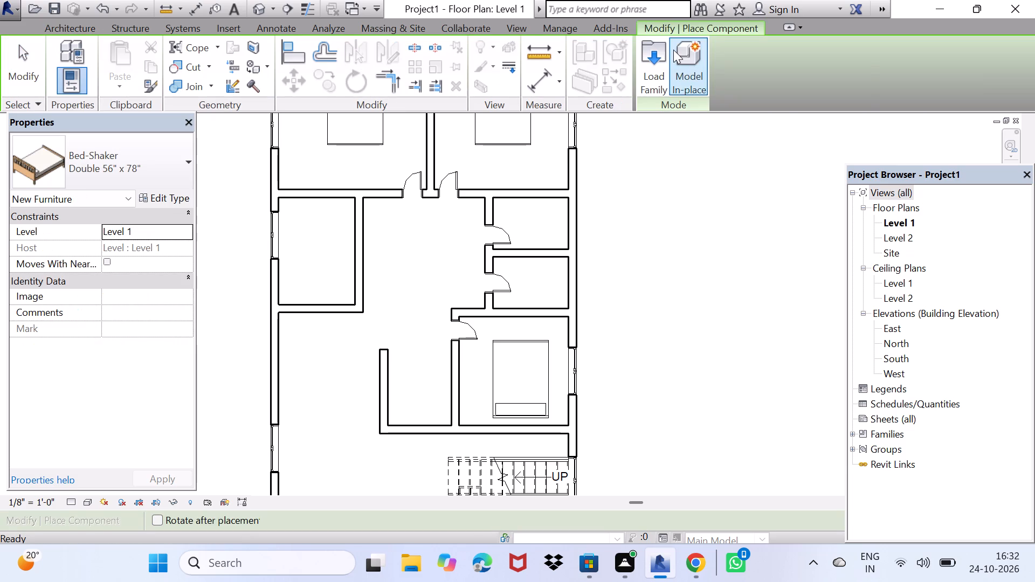
pyautogui.doubleClick(661, 50)
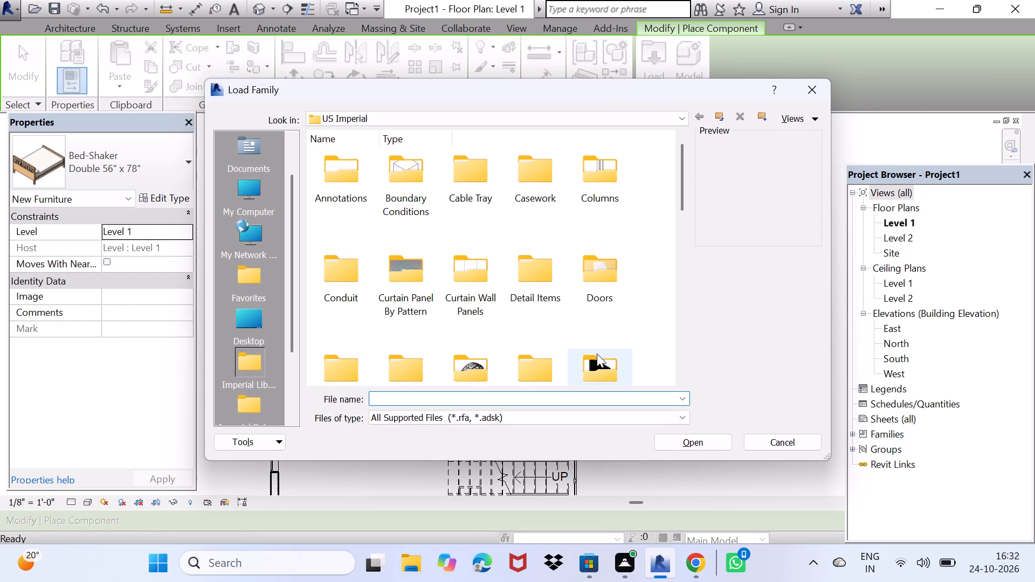
pyautogui.doubleClick(597, 354)
pyautogui.doubleClick(526, 182)
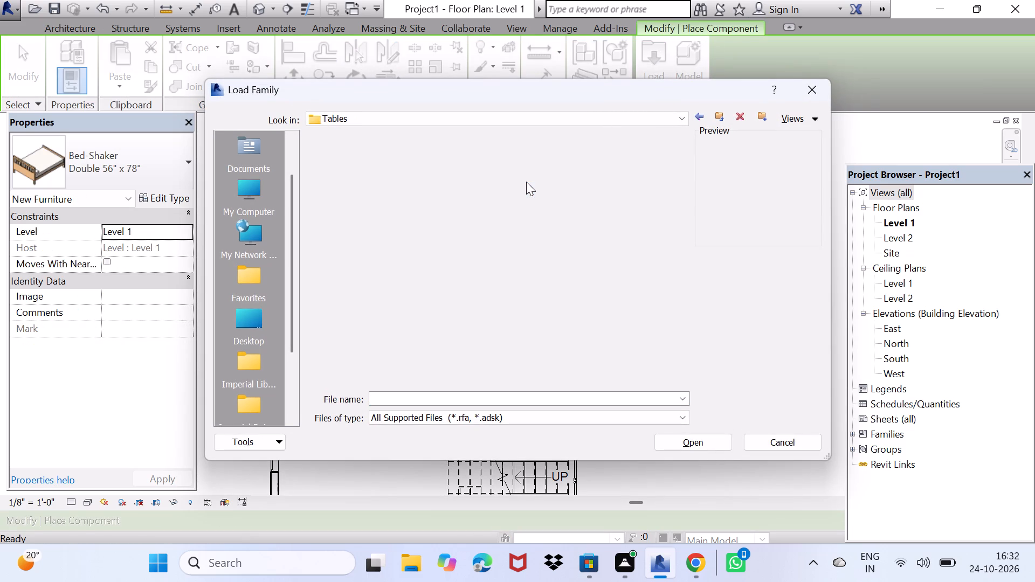
pyautogui.click(540, 171)
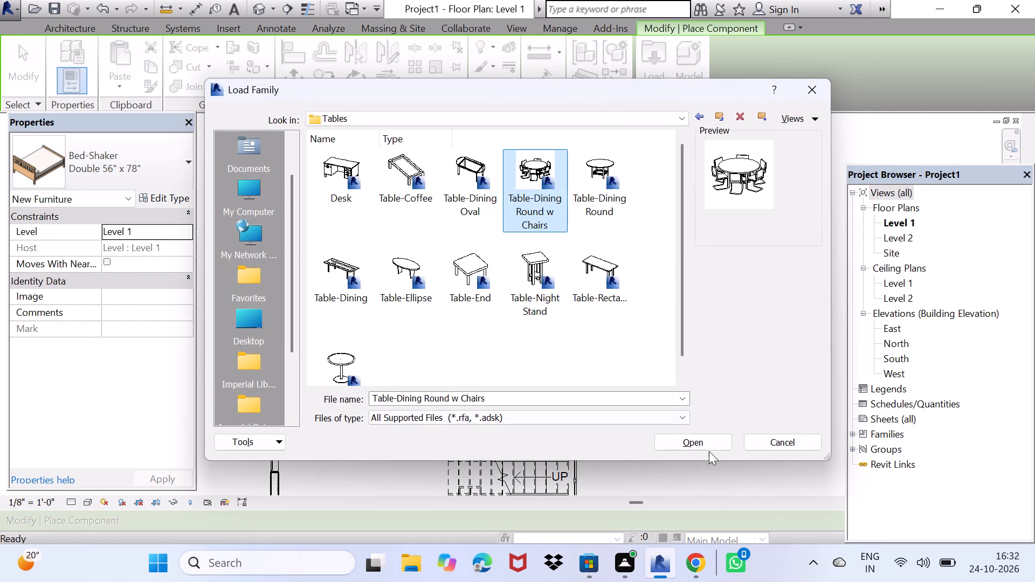
pyautogui.click(705, 444)
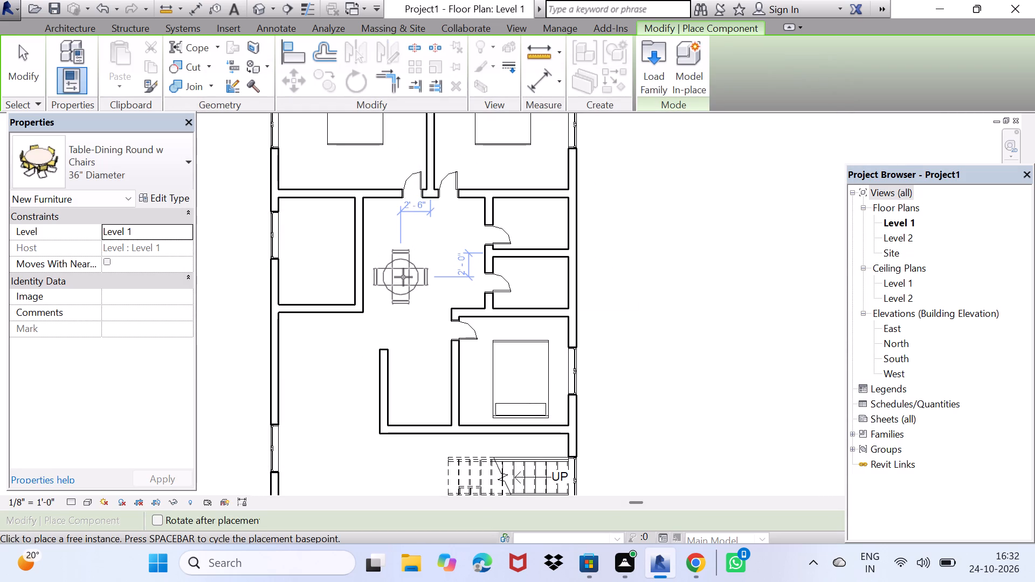
# Place a 36" diameter round dining table with chairs in the central hall, just east of the western room.
pyautogui.click(403, 277)
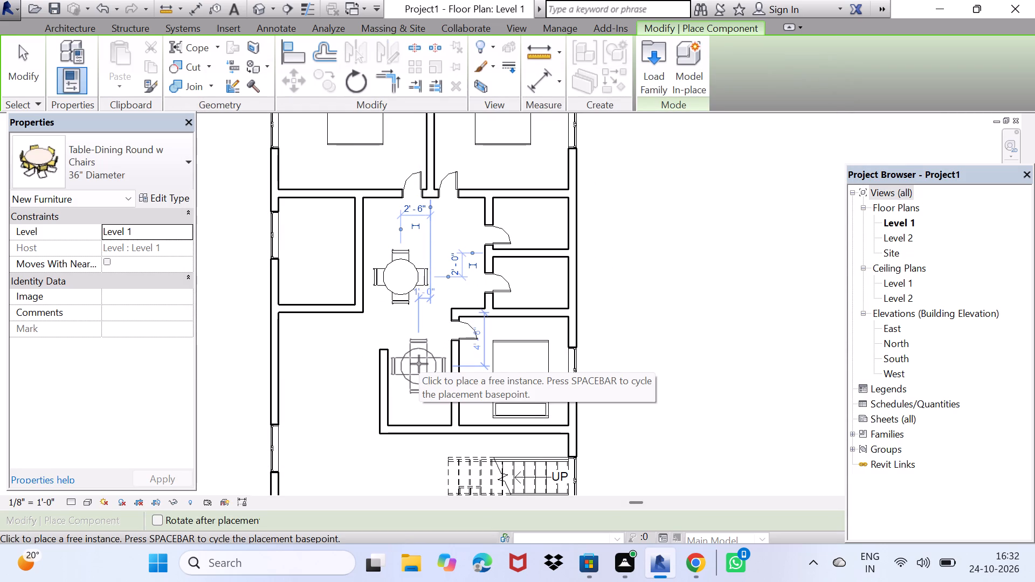
pyautogui.press('Escape')
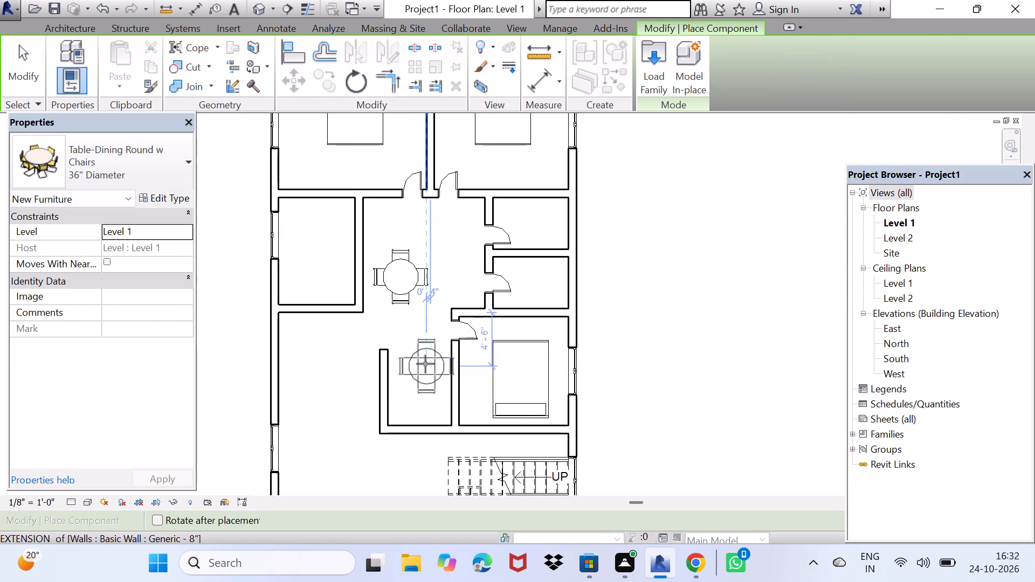
pyautogui.press('Escape')
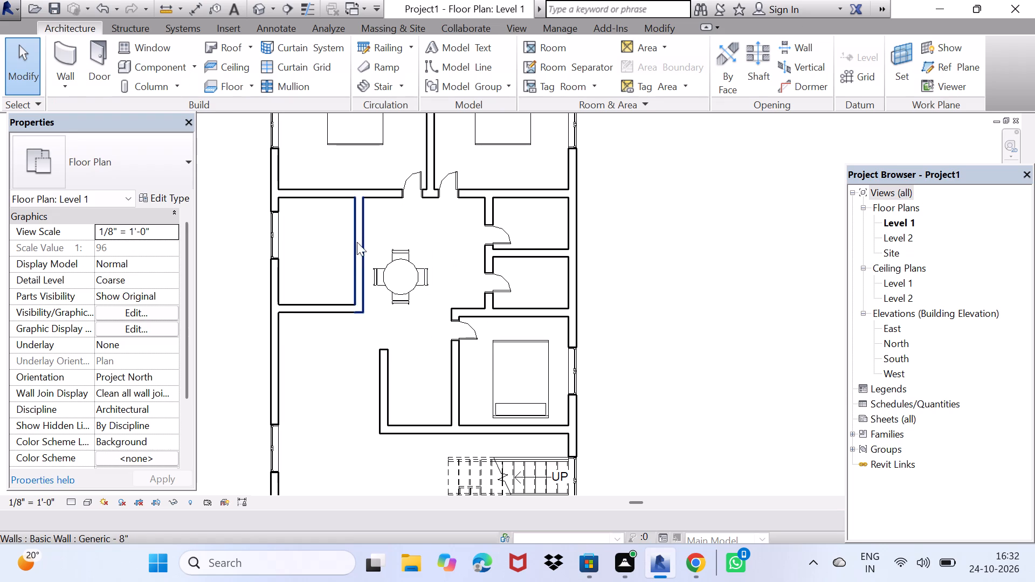
pyautogui.scroll(5, 357, 242)
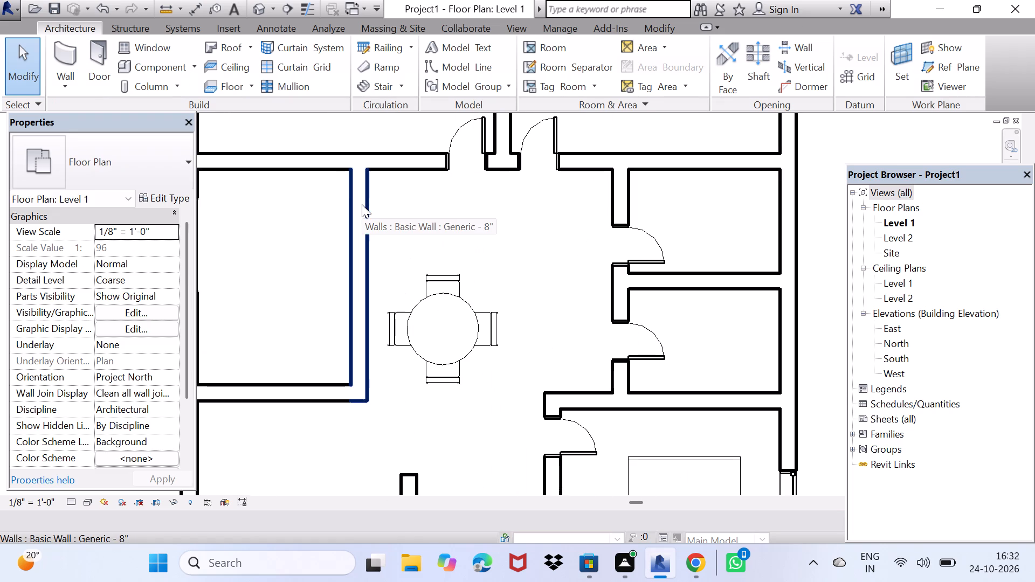
# Split the wall between the western room and hall at its north end and 4'-0" south, and delete the piece between.
pyautogui.click(50, 57)
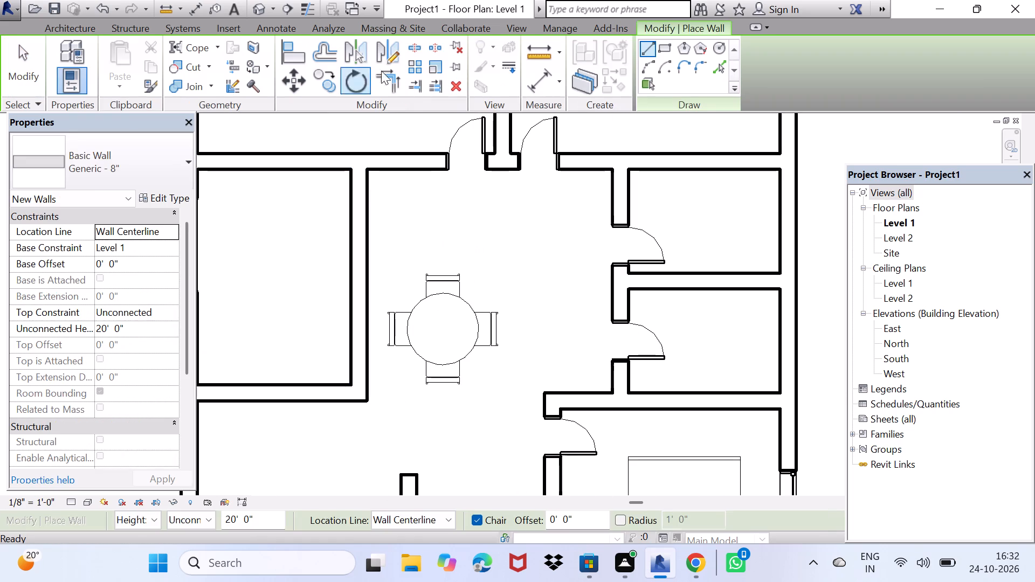
pyautogui.scroll(1, 479, 50)
pyautogui.click(419, 50)
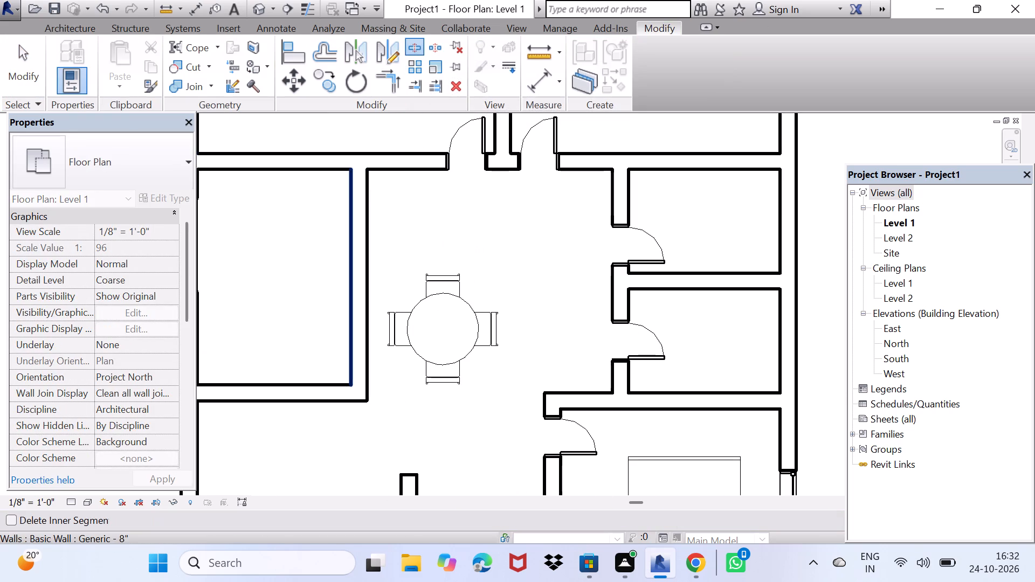
pyautogui.click(358, 168)
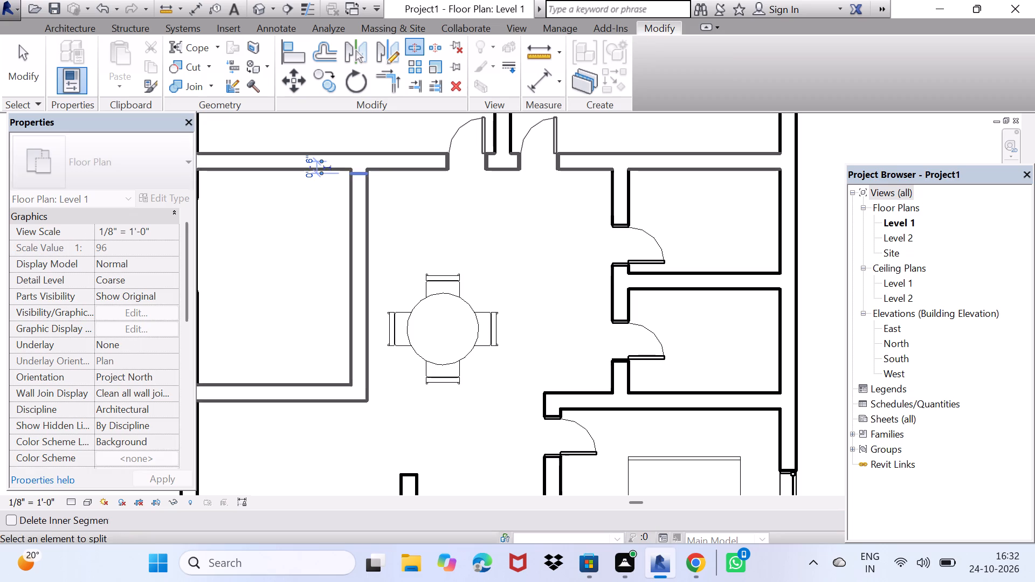
pyautogui.click(361, 268)
pyautogui.press('Escape')
pyautogui.press('Escape')
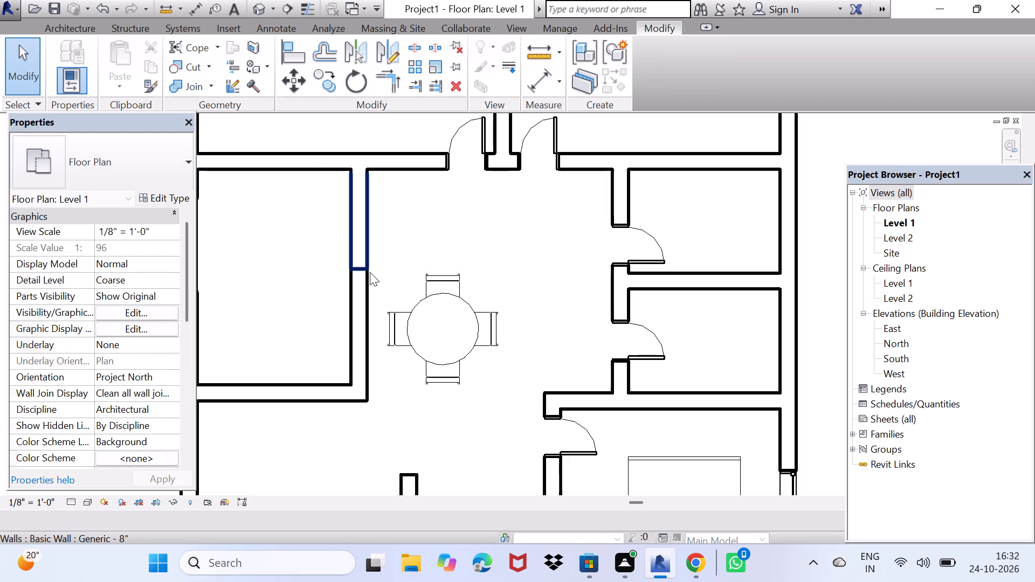
pyautogui.click(363, 234)
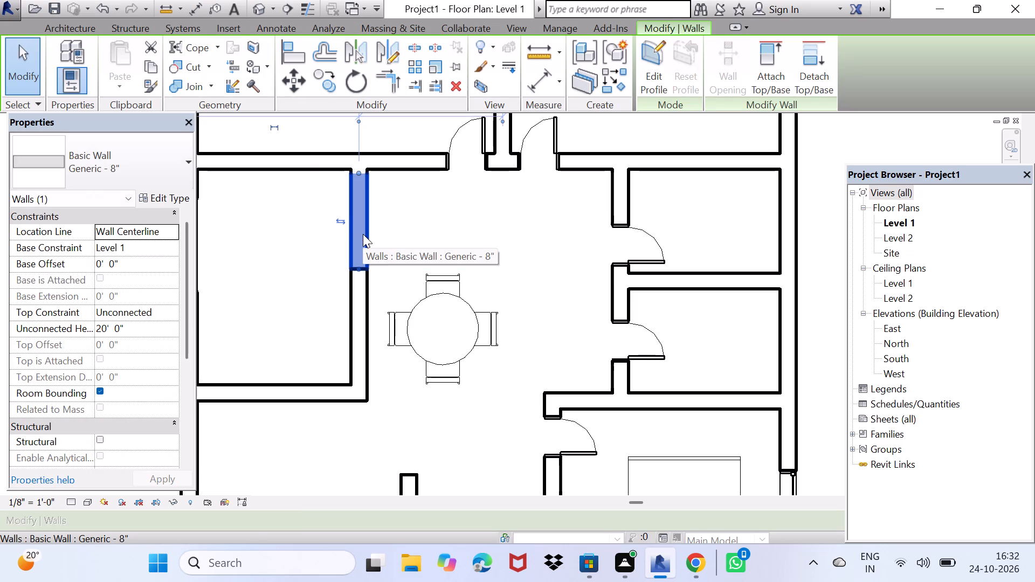
pyautogui.press('Delete')
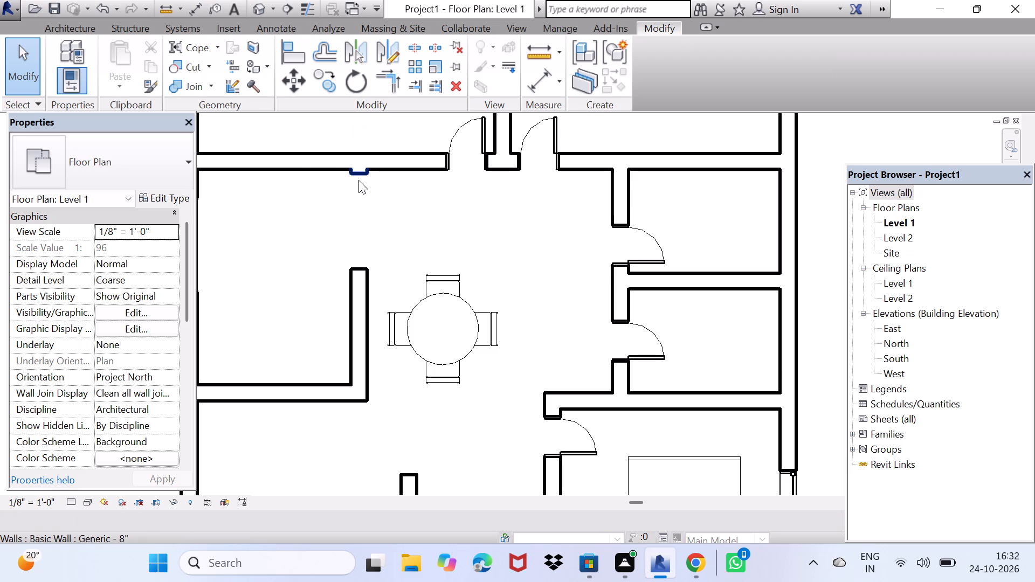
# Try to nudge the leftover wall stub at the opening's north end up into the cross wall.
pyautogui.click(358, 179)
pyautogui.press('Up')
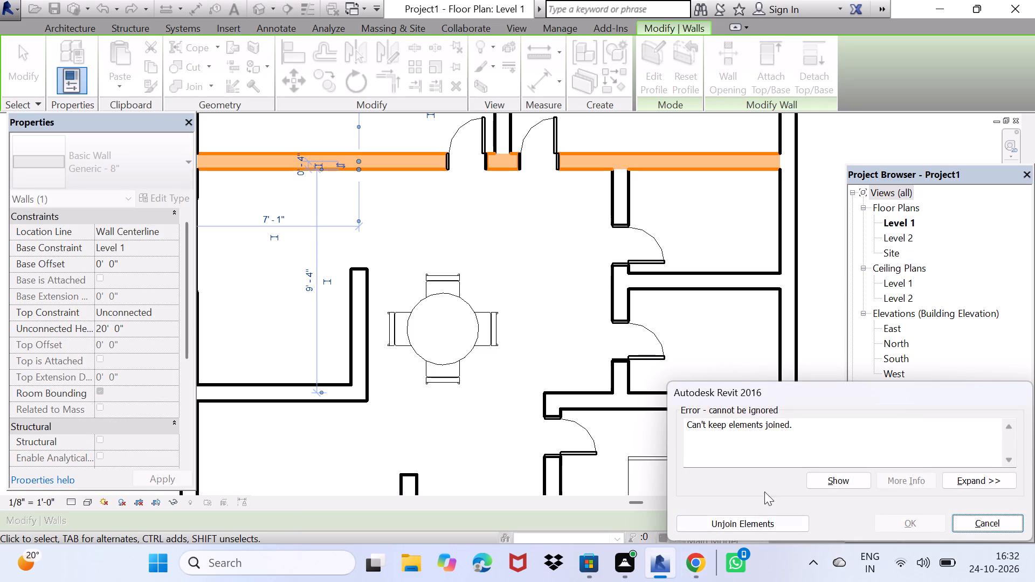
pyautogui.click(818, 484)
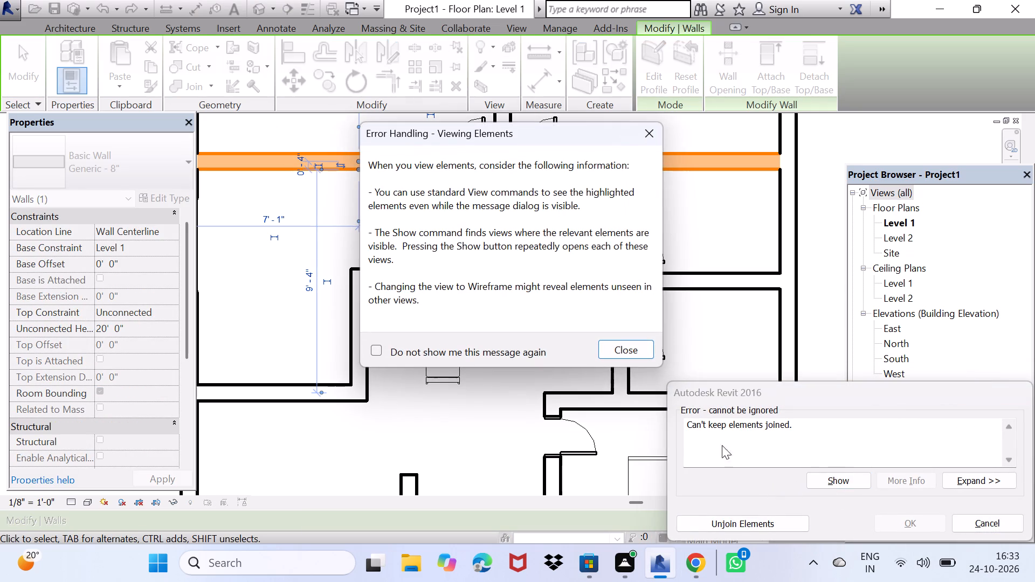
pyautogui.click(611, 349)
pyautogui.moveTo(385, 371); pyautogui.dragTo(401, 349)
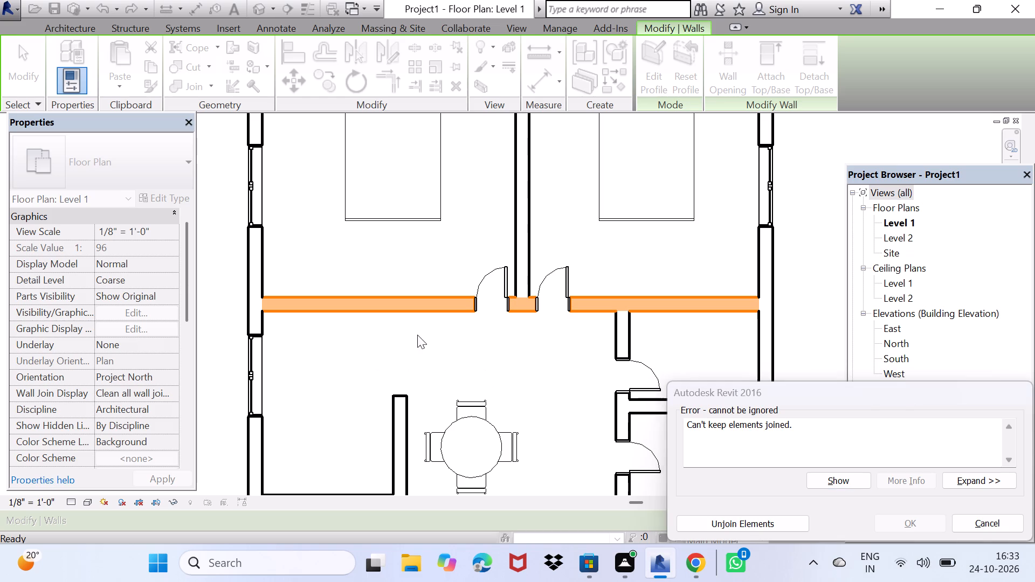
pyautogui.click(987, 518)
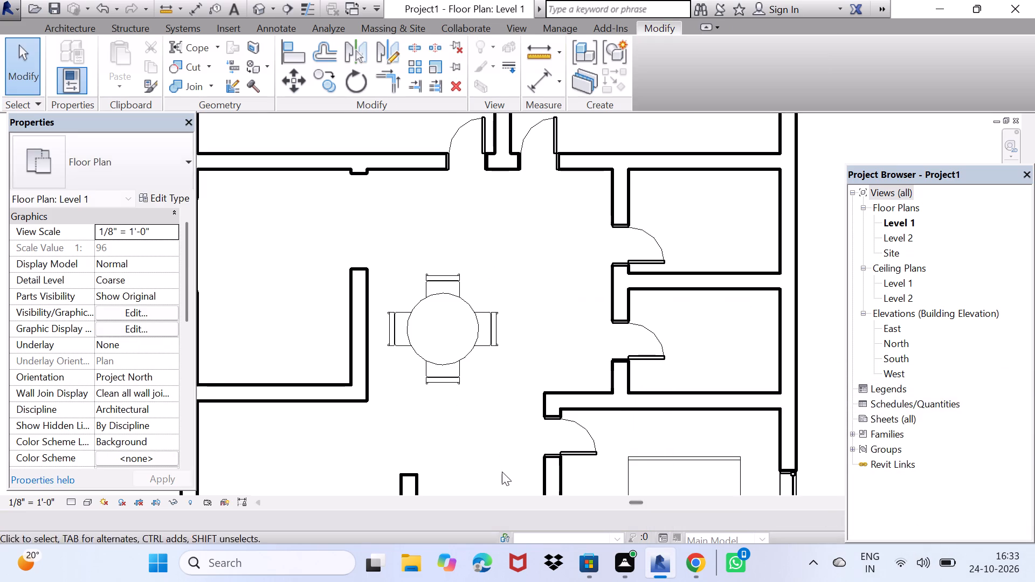
# Load the family Counter Top w Sink from the Counter Tops folder of the US Imperial Casework library.
pyautogui.scroll(-1, 347, 431)
pyautogui.moveTo(337, 344); pyautogui.dragTo(376, 431, button='middle')
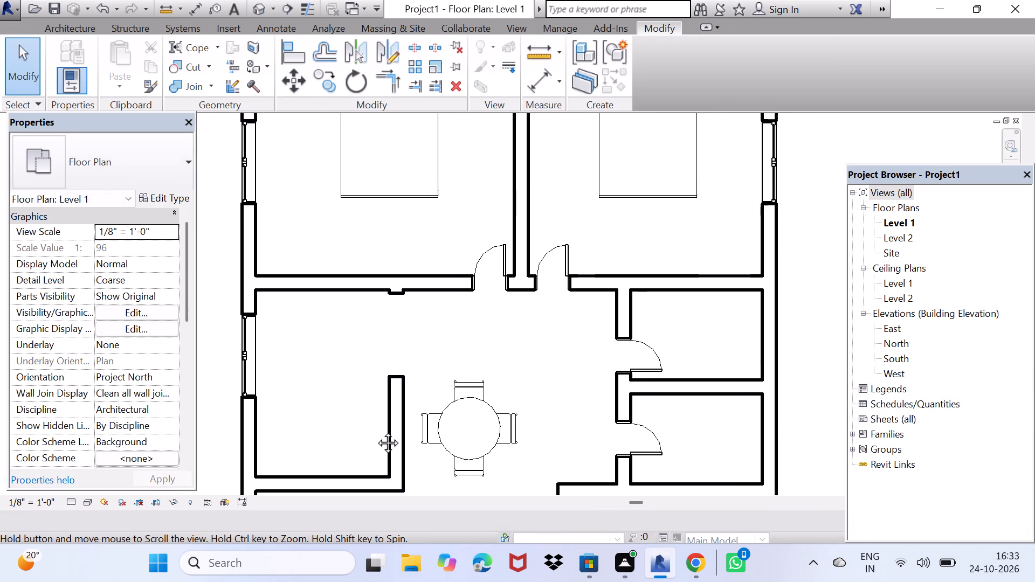
pyautogui.moveTo(376, 431); pyautogui.dragTo(344, 373, button='middle')
pyautogui.scroll(-2, 358, 361)
pyautogui.moveTo(365, 409); pyautogui.dragTo(409, 359, button='middle')
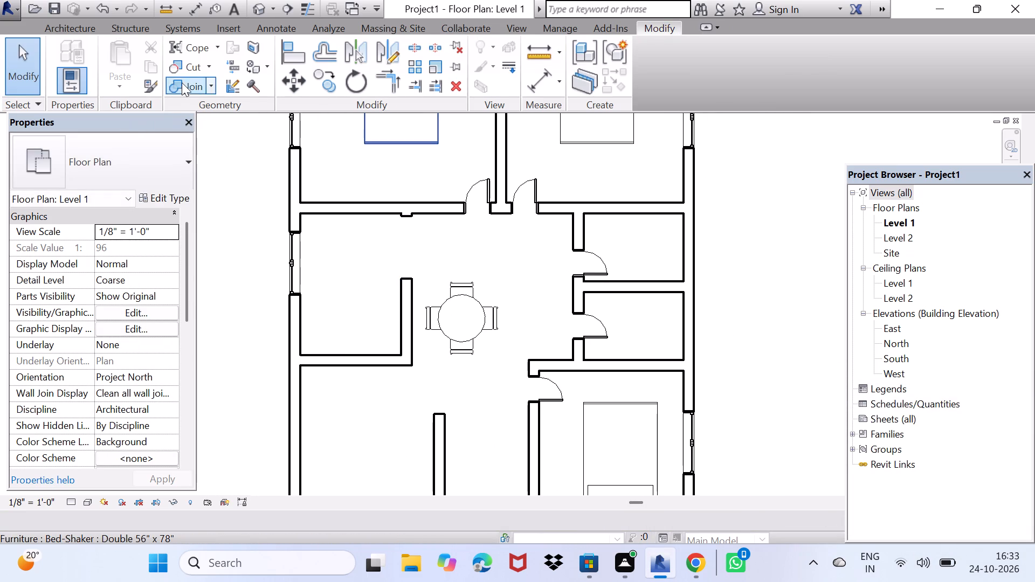
pyautogui.click(75, 25)
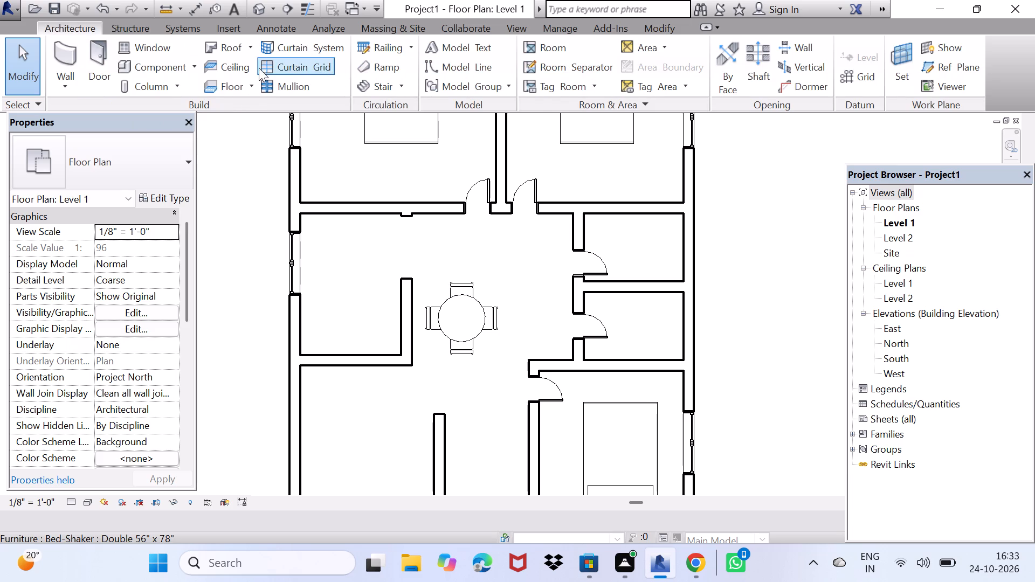
pyautogui.doubleClick(166, 67)
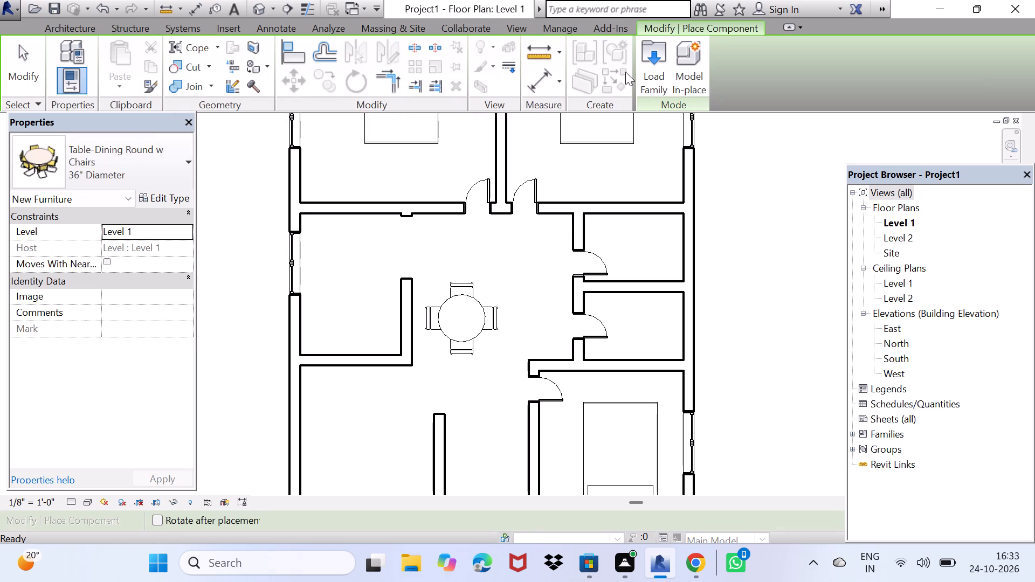
pyautogui.doubleClick(645, 66)
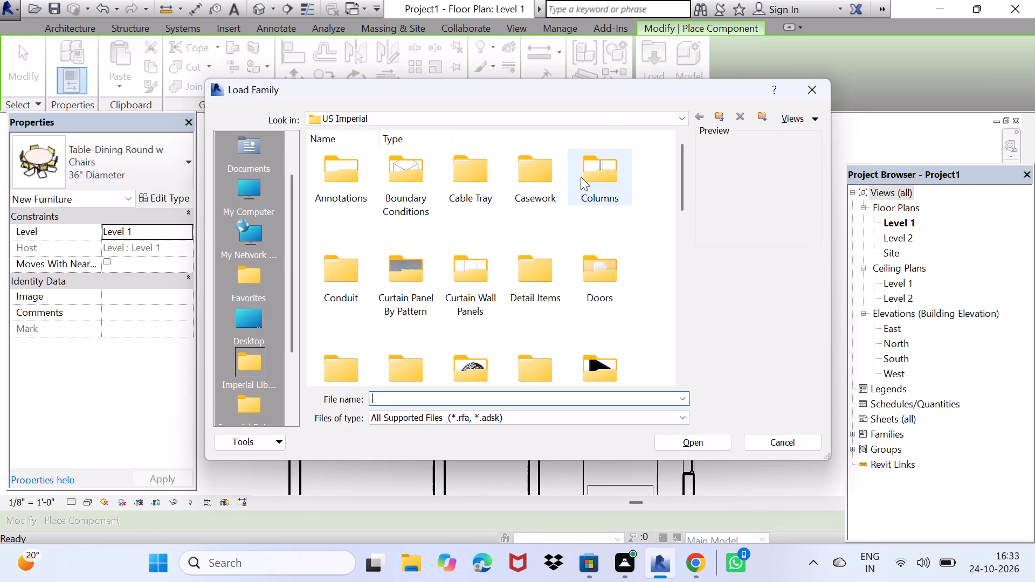
pyautogui.doubleClick(581, 177)
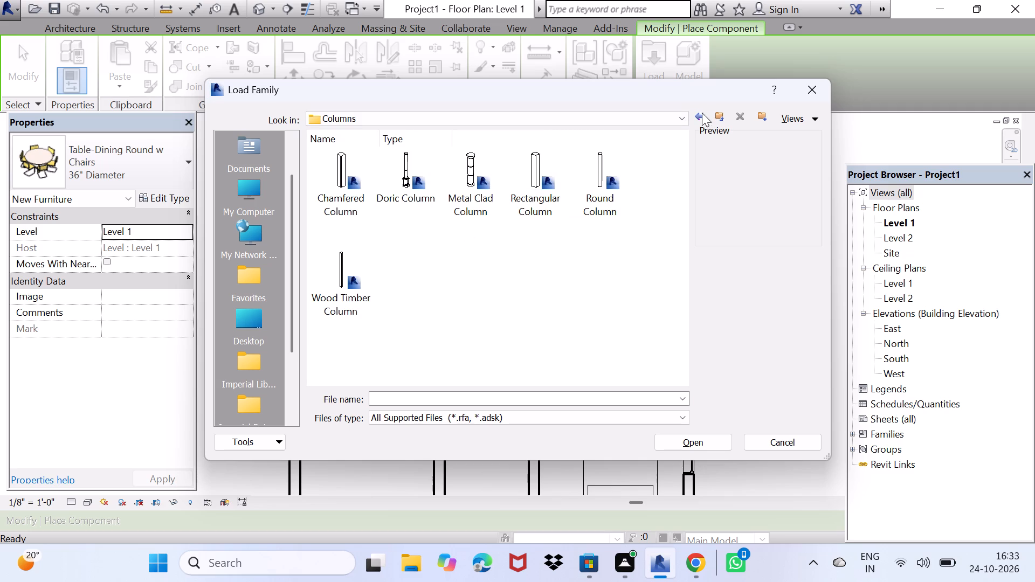
pyautogui.click(699, 115)
pyautogui.doubleClick(548, 173)
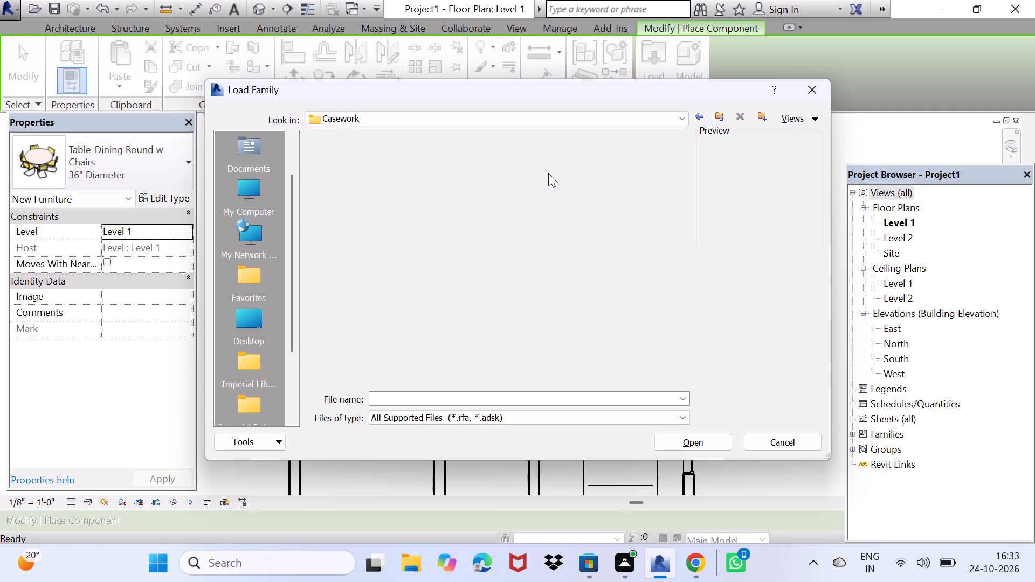
pyautogui.doubleClick(468, 179)
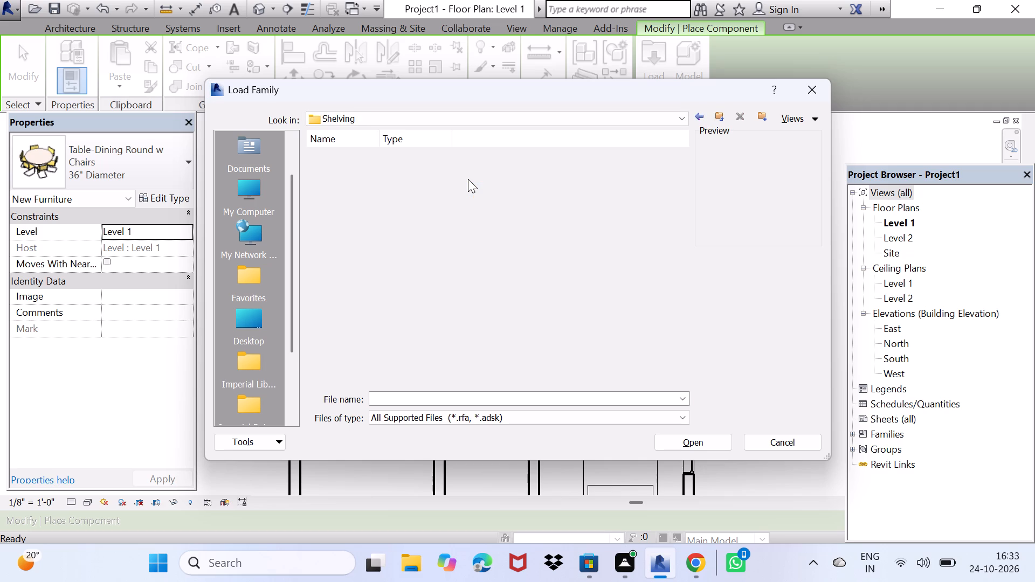
pyautogui.click(697, 118)
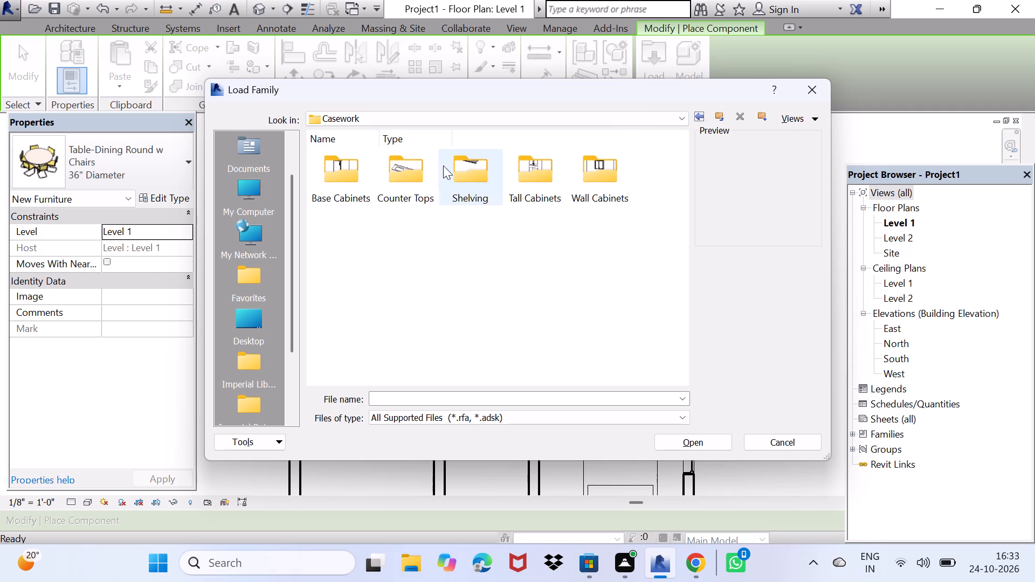
pyautogui.doubleClick(419, 171)
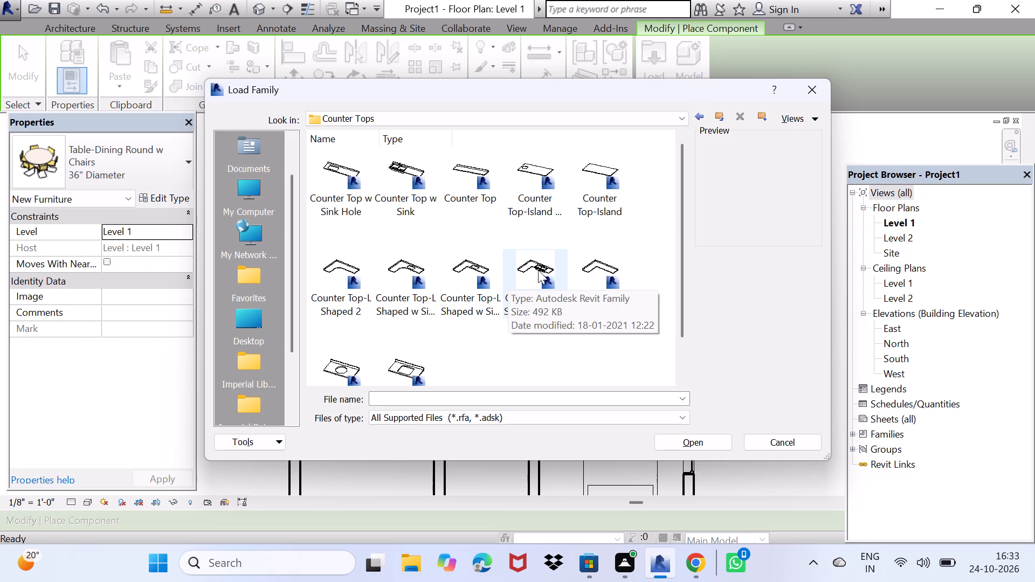
pyautogui.click(391, 175)
pyautogui.click(705, 444)
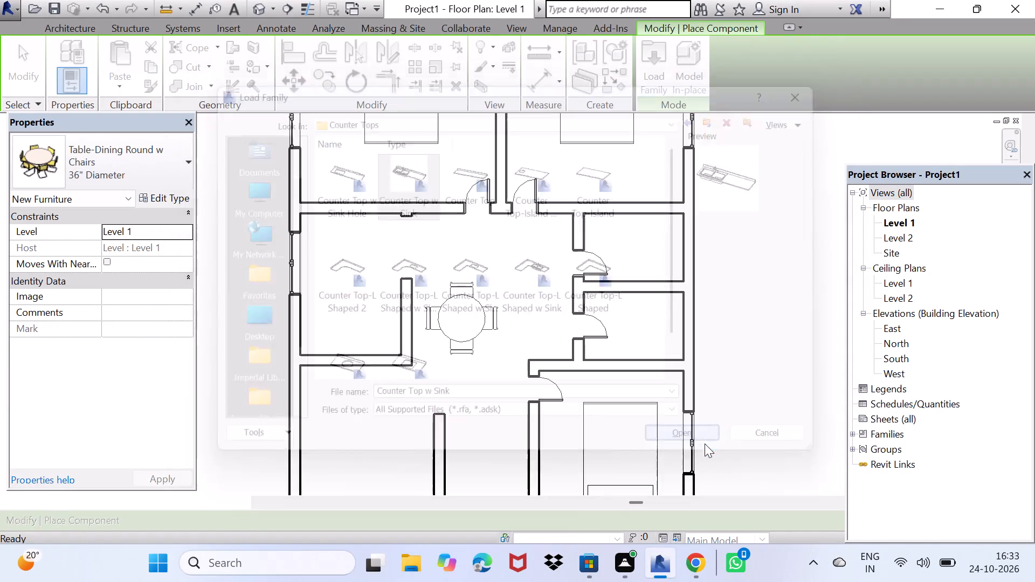
# Place a 24" deep Counter Top w Sink along the western room's west wall, rotated so its sink end meets the southwest corner.
pyautogui.press('space')
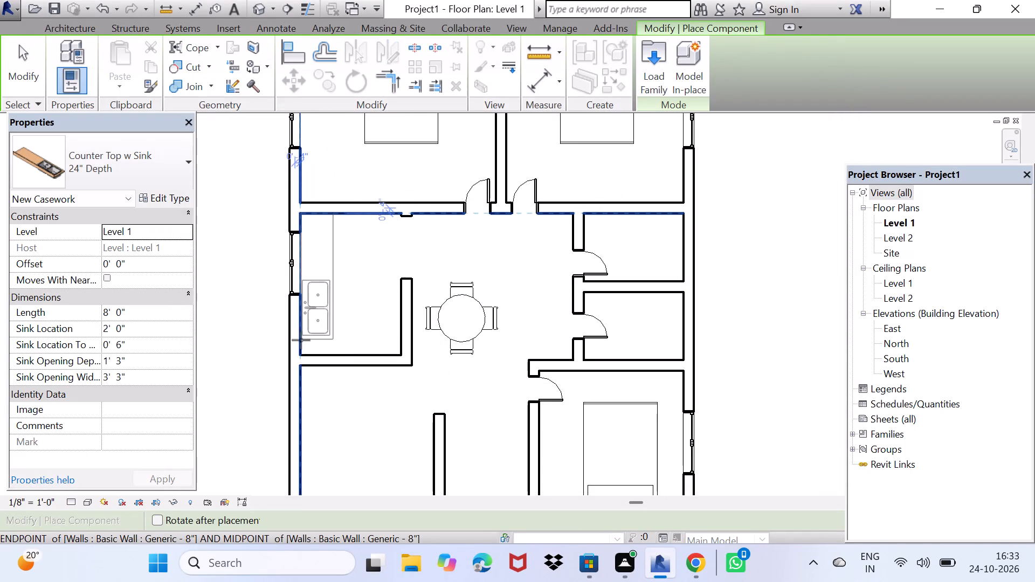
pyautogui.scroll(3, 300, 338)
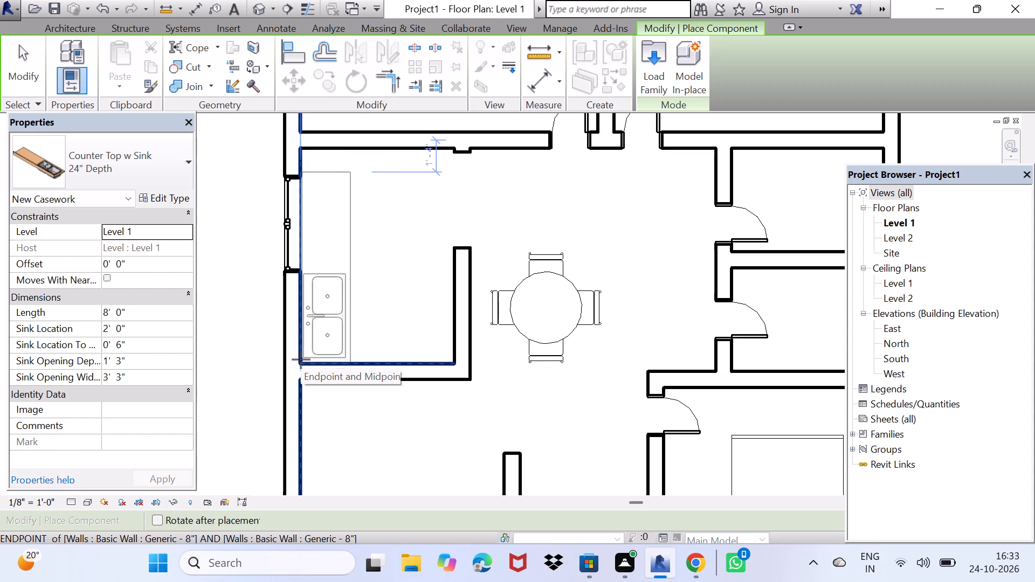
pyautogui.click(301, 359)
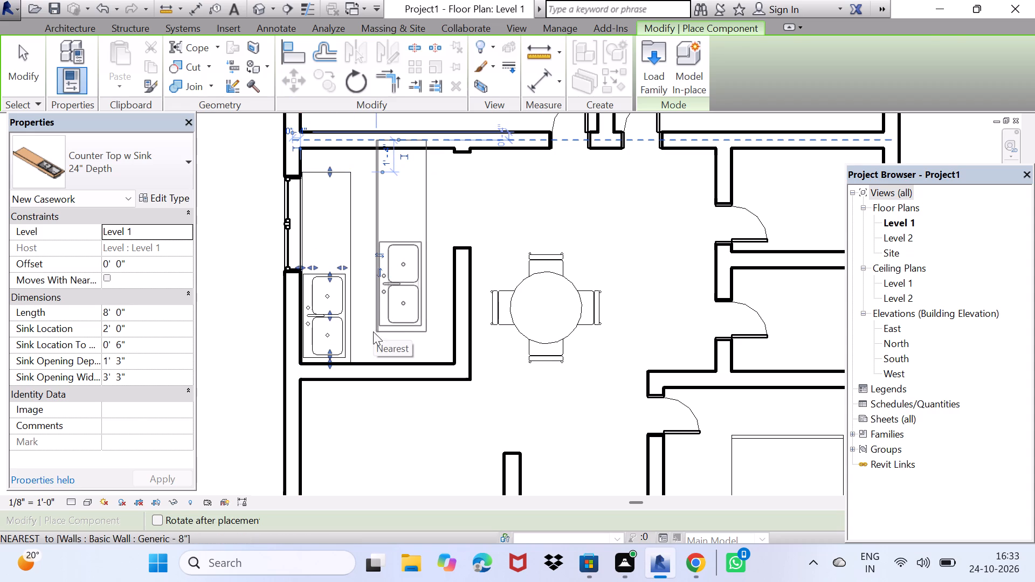
pyautogui.press('Escape')
pyautogui.press('Escape')
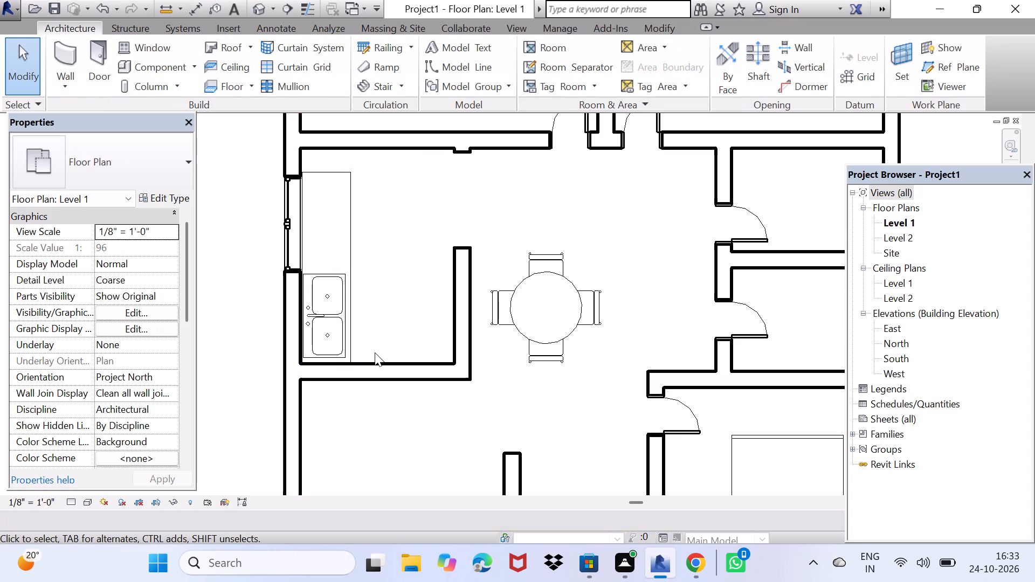
# Load the family RPC Beetle from the Entourage folder of the US Imperial library.
pyautogui.scroll(-3, 381, 352)
pyautogui.scroll(-1, 416, 389)
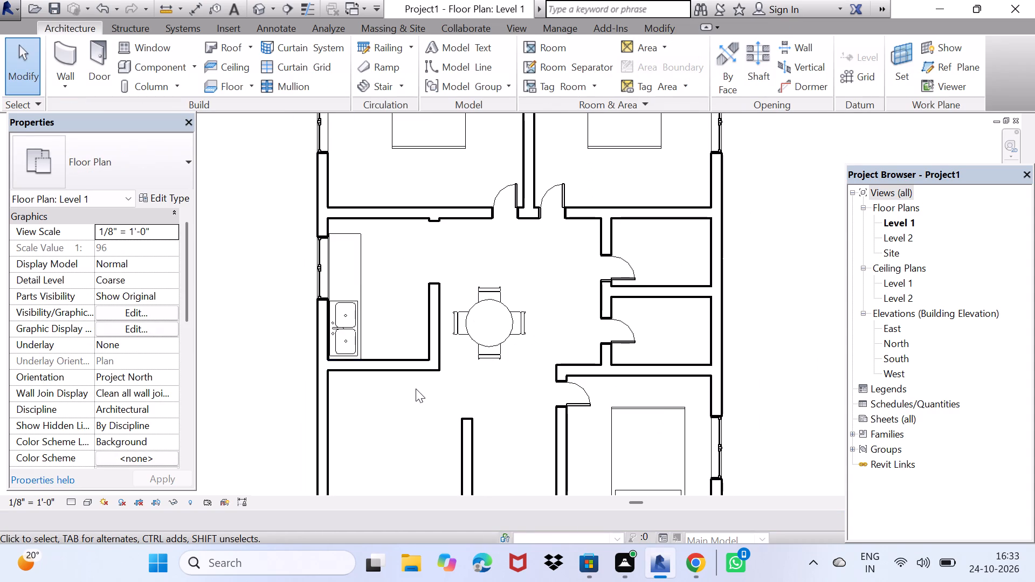
pyautogui.moveTo(418, 399); pyautogui.dragTo(386, 315, button='middle')
pyautogui.moveTo(415, 390); pyautogui.dragTo(397, 328, button='middle')
pyautogui.click(164, 62)
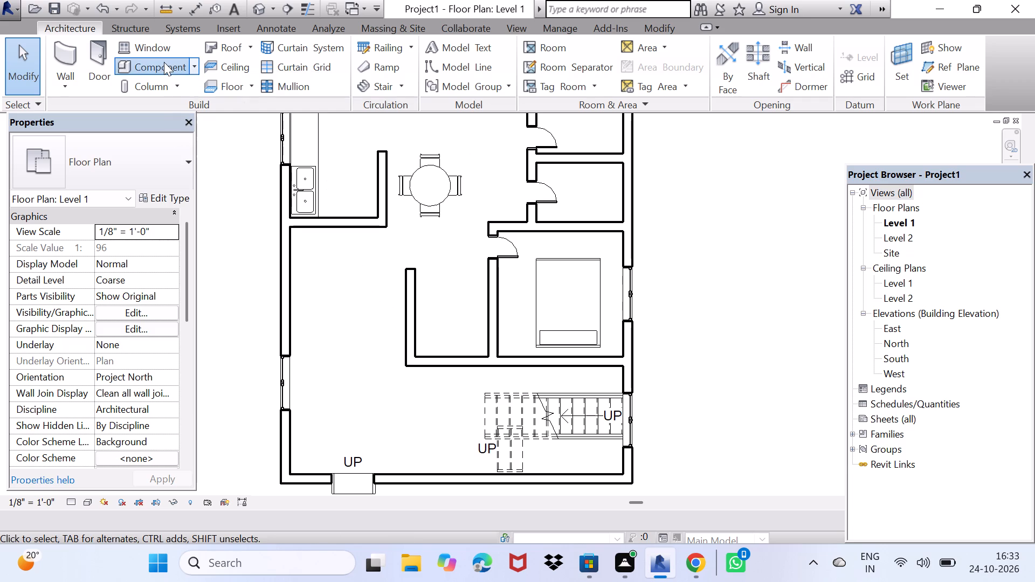
pyautogui.click(164, 62)
pyautogui.doubleClick(651, 48)
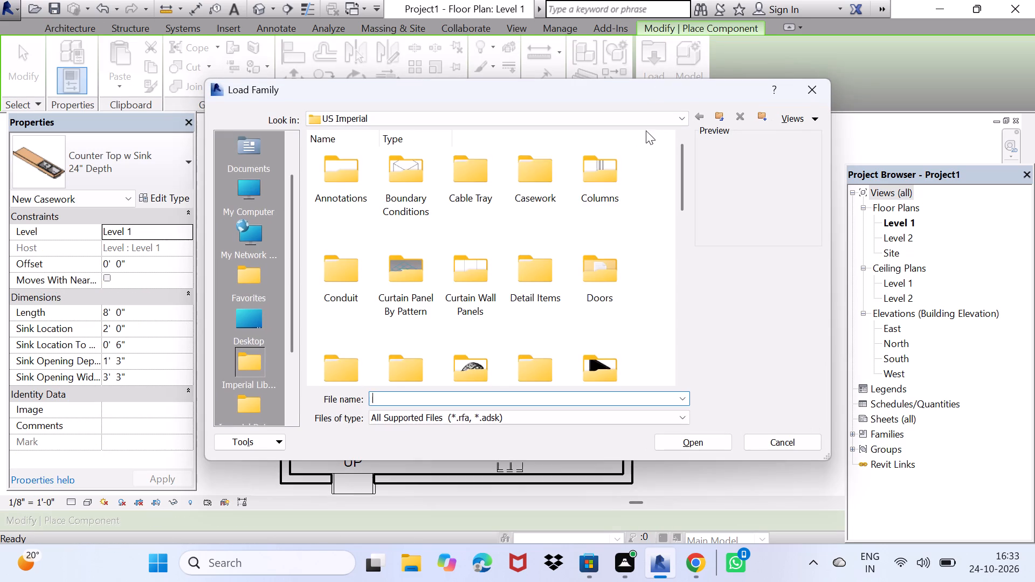
pyautogui.scroll(-2, 605, 275)
pyautogui.scroll(1, 497, 196)
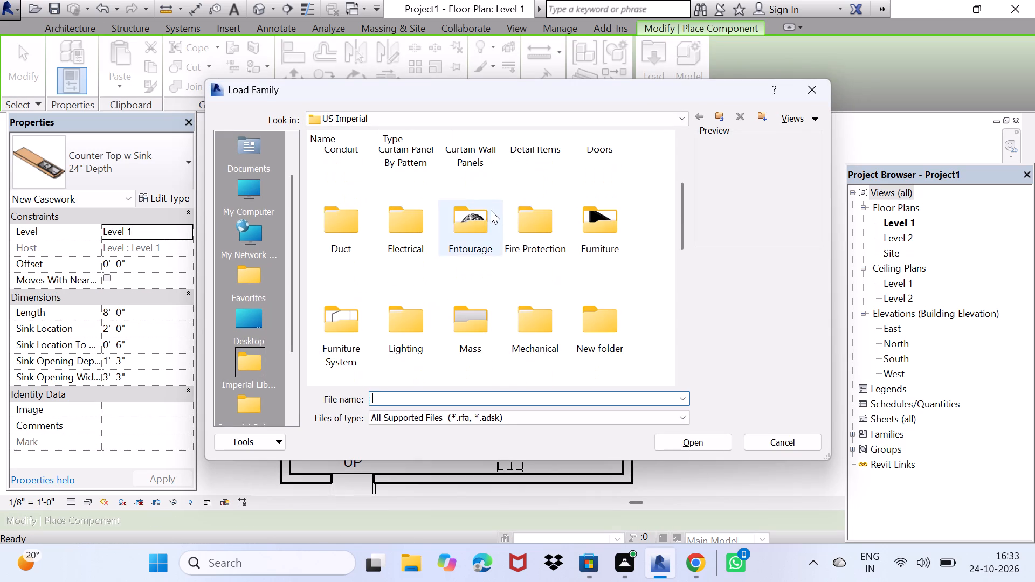
pyautogui.doubleClick(491, 210)
pyautogui.click(354, 177)
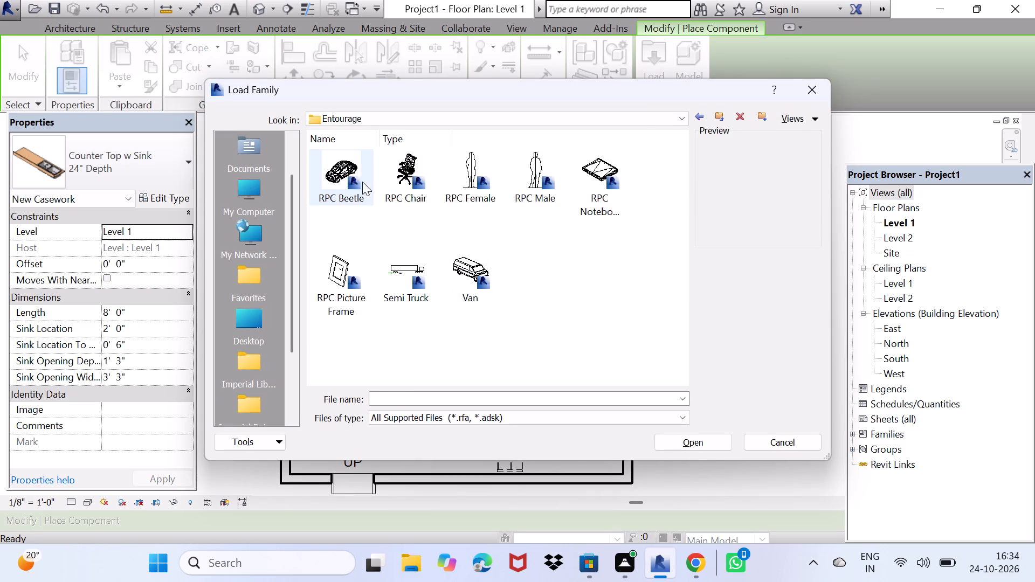
pyautogui.click(689, 447)
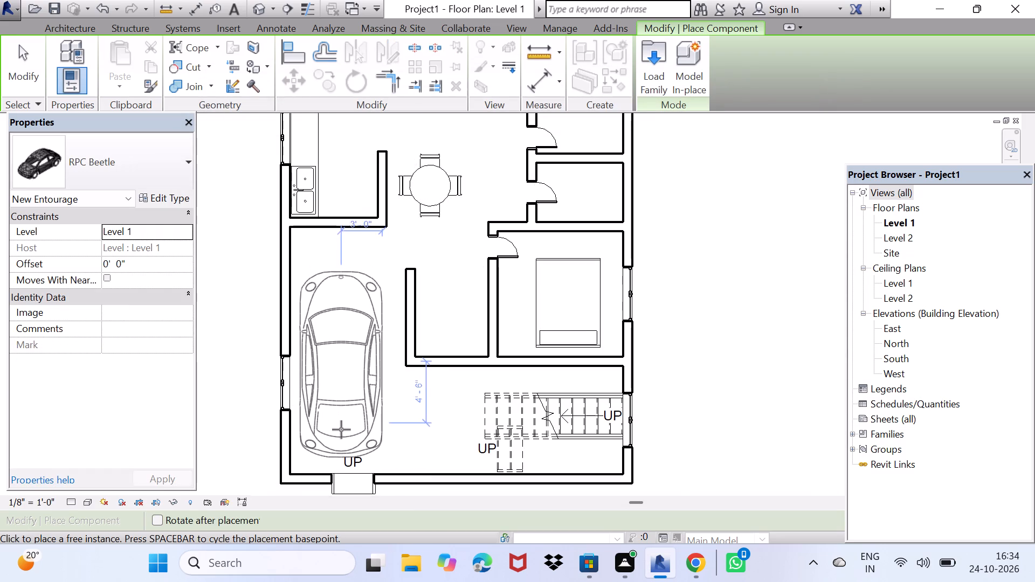
# Place the RPC Beetle lengthwise north-south in the southwest area, just inside the ramp entrance.
pyautogui.click(341, 431)
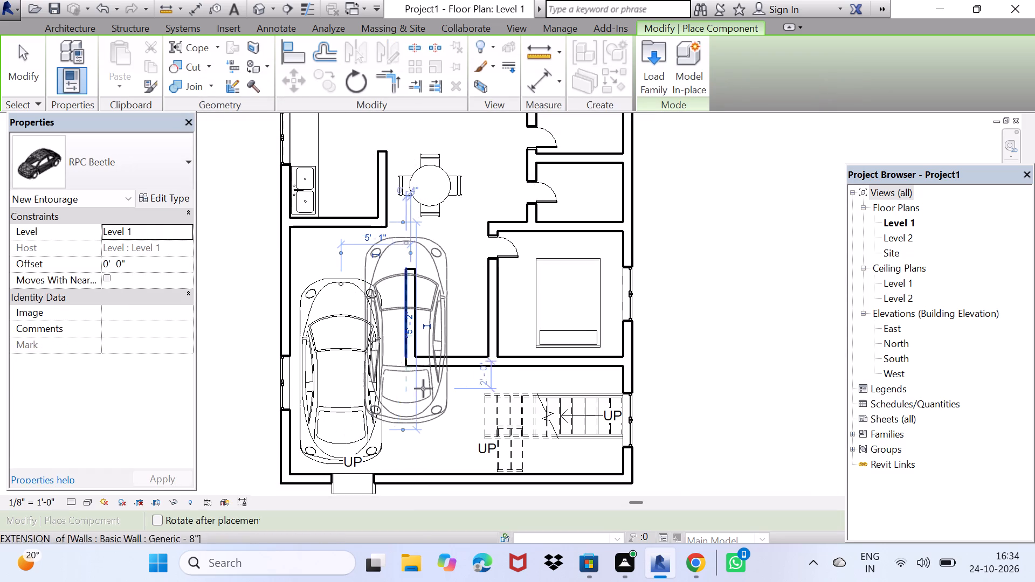
pyautogui.press('Escape')
pyautogui.press('Escape')
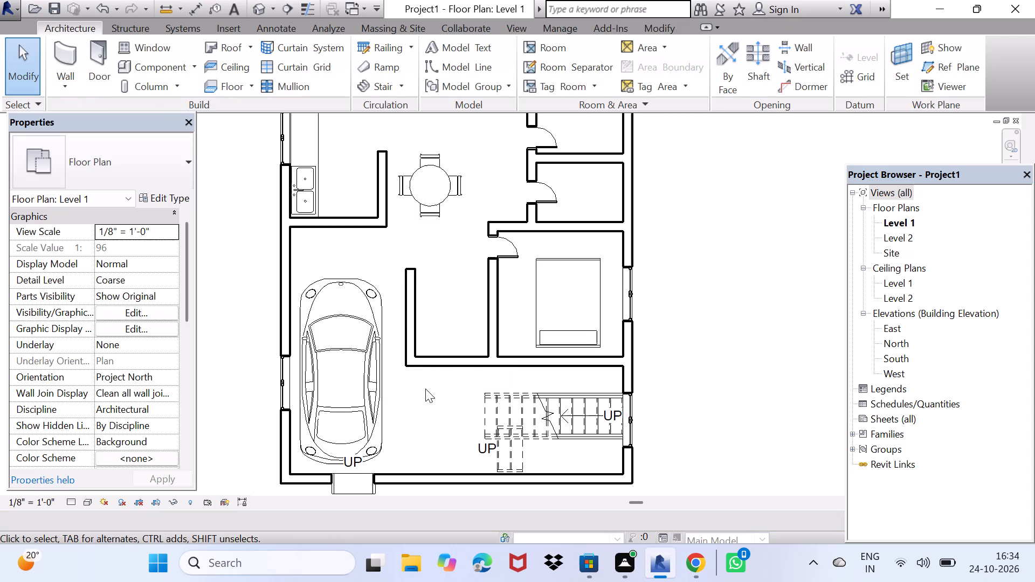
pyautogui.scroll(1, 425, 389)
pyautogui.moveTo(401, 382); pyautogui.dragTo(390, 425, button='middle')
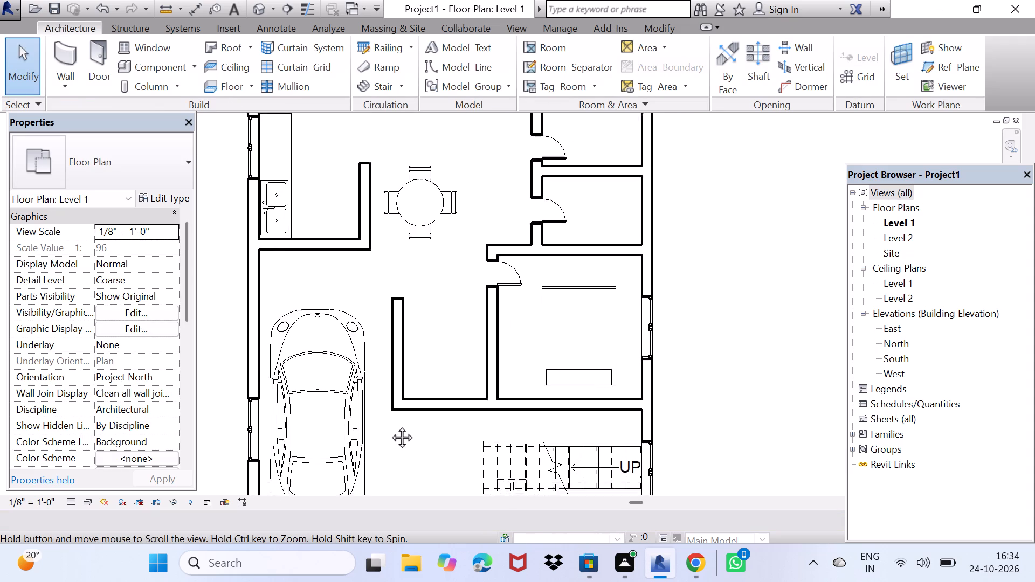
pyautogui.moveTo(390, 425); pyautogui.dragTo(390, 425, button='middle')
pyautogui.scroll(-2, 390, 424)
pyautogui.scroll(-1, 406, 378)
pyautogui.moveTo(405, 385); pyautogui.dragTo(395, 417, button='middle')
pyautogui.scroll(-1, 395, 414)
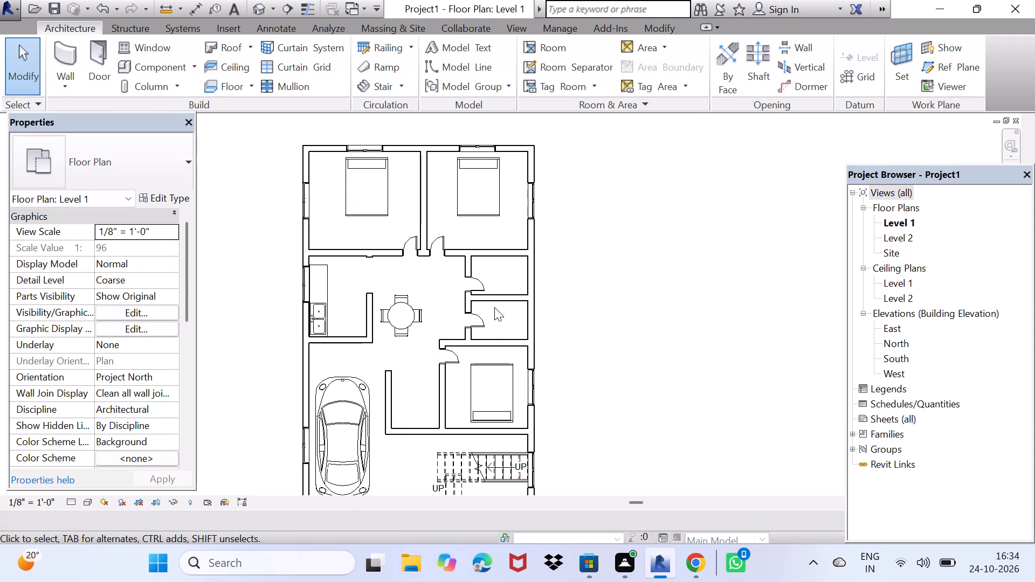
# Set the visual style of the Level 1 floor plan to Realistic.
pyautogui.click(88, 504)
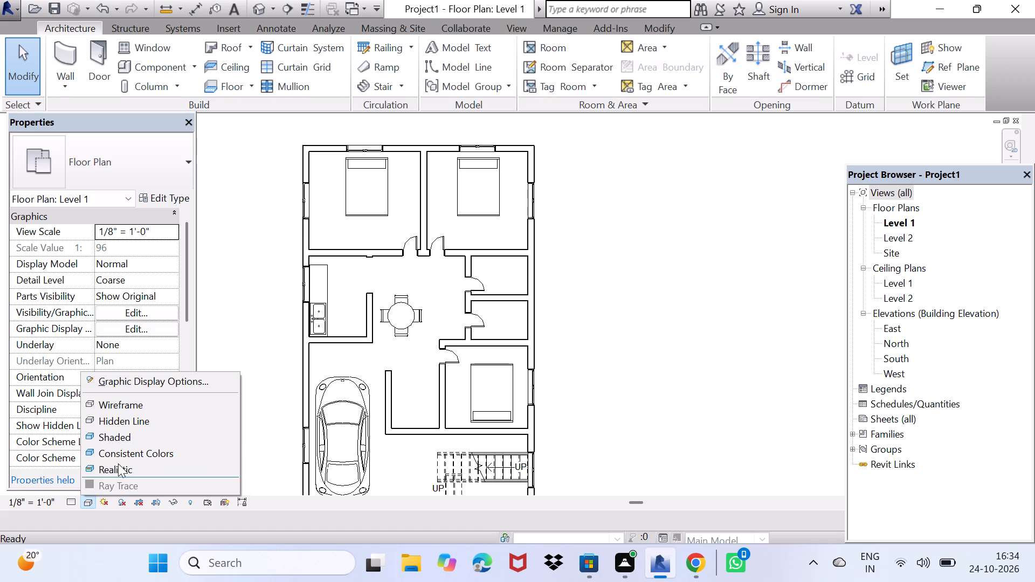
pyautogui.click(125, 487)
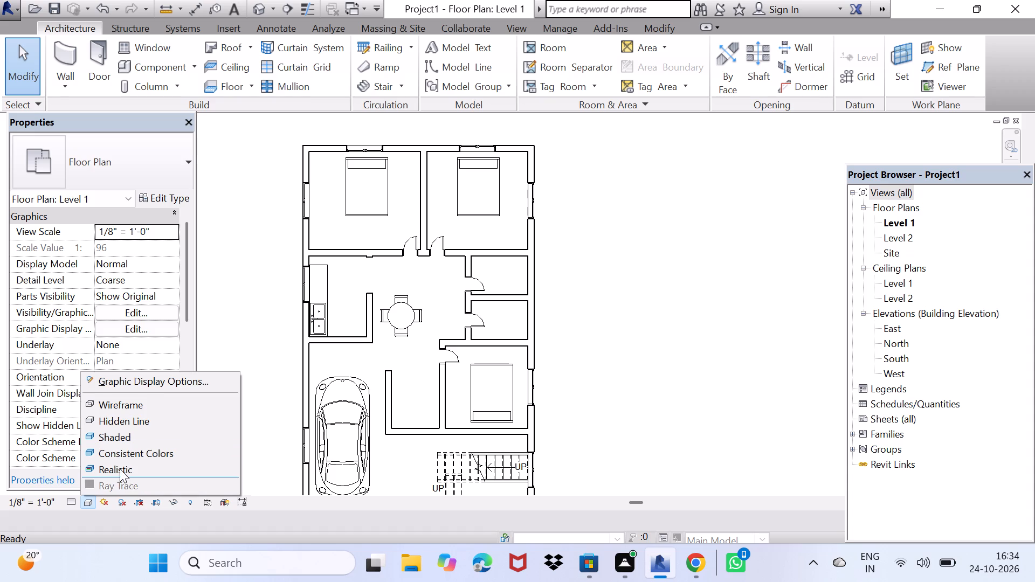
pyautogui.click(120, 469)
# Open the default 3D view of the house and set its visual style to Realistic.
pyautogui.moveTo(246, 421); pyautogui.dragTo(220, 394, button='middle')
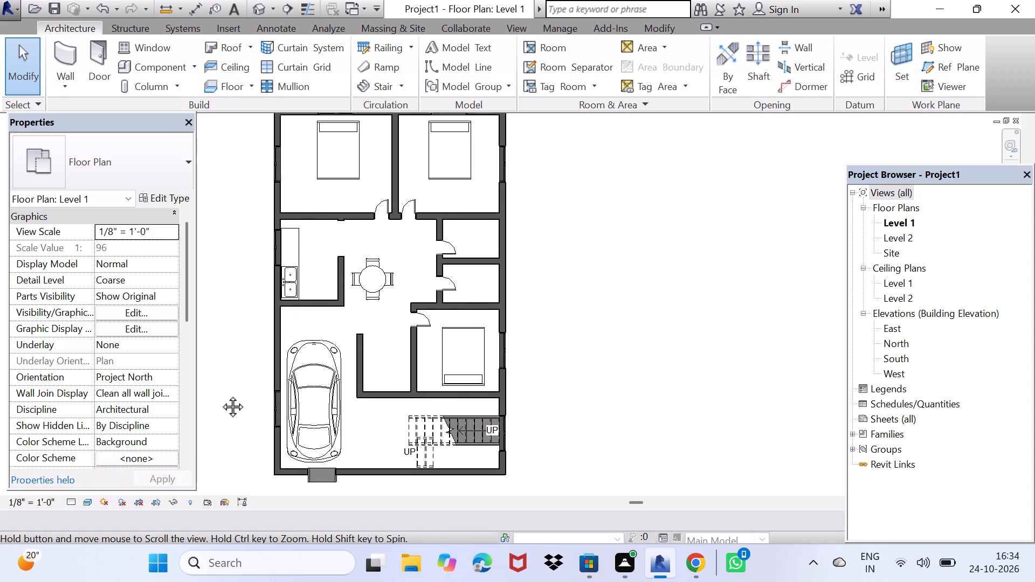
pyautogui.moveTo(220, 394); pyautogui.dragTo(238, 359, button='middle')
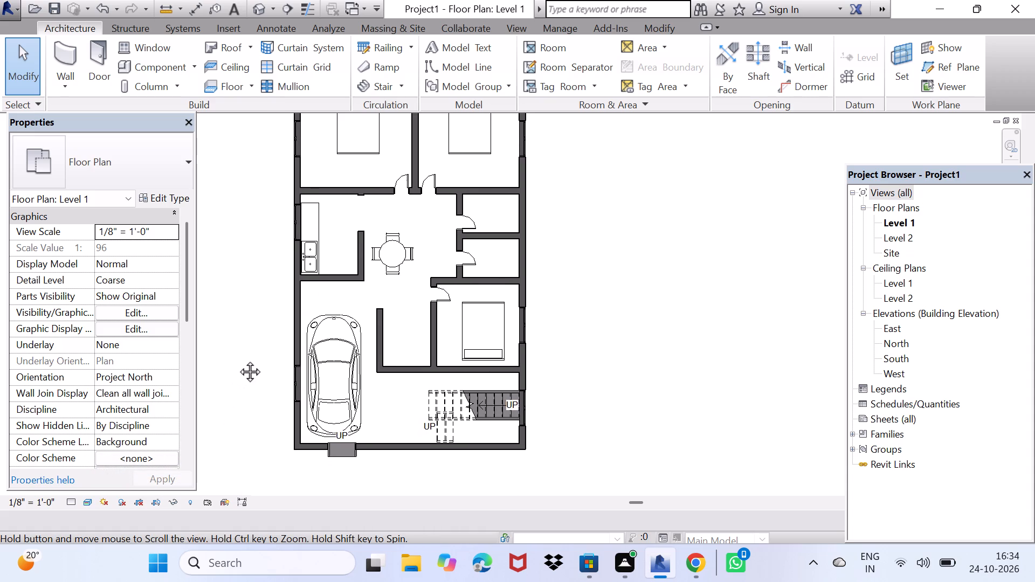
pyautogui.moveTo(238, 359); pyautogui.dragTo(204, 423, button='middle')
pyautogui.middleClick(204, 423)
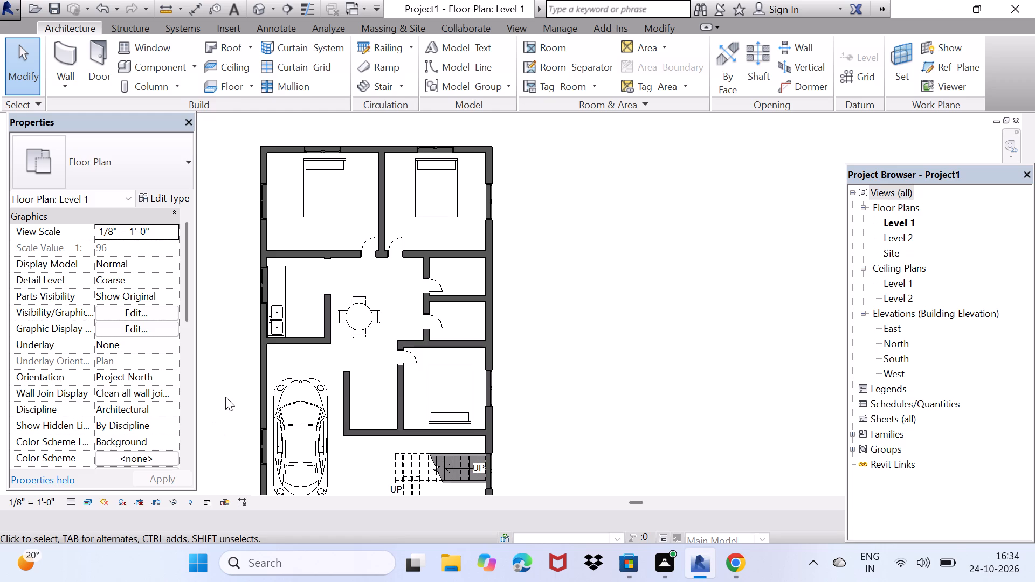
pyautogui.moveTo(226, 397); pyautogui.dragTo(299, 362, button='middle')
pyautogui.scroll(-1, 299, 362)
pyautogui.moveTo(293, 374); pyautogui.dragTo(282, 391, button='middle')
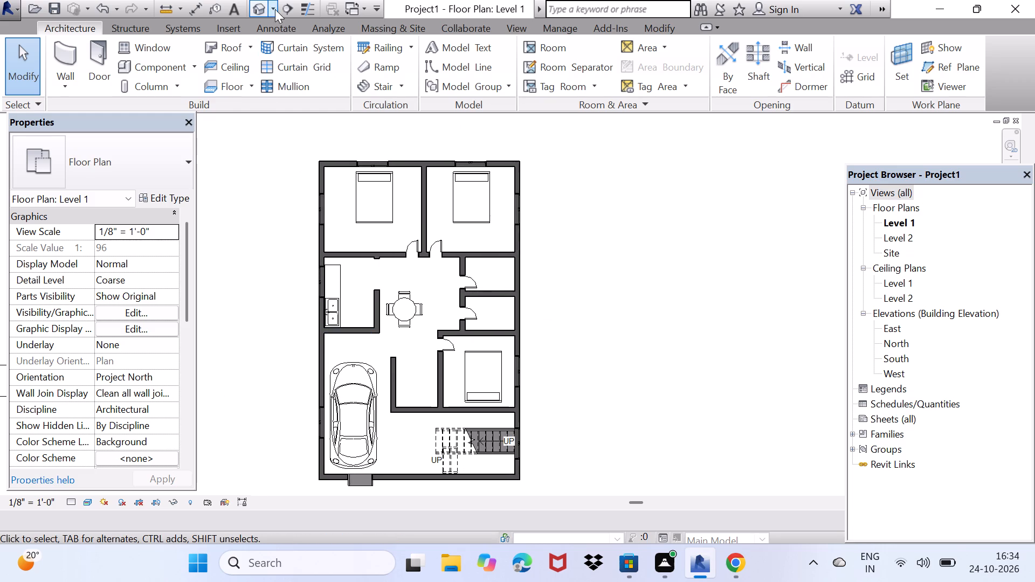
pyautogui.click(264, 8)
pyautogui.moveTo(375, 429); pyautogui.dragTo(380, 429, button='middle')
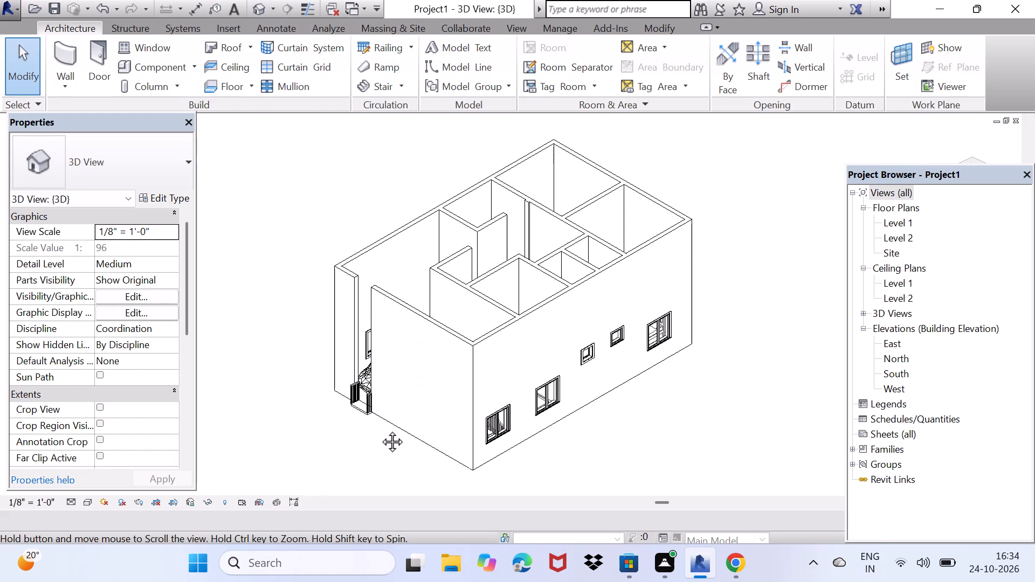
pyautogui.moveTo(380, 429); pyautogui.dragTo(416, 419, button='middle')
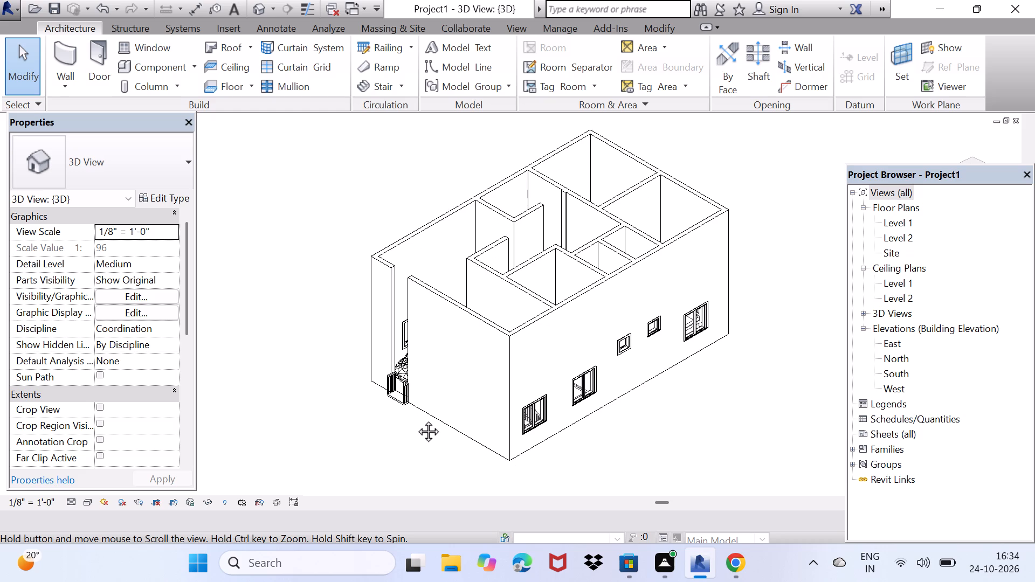
pyautogui.moveTo(416, 419); pyautogui.dragTo(574, 433, button='middle')
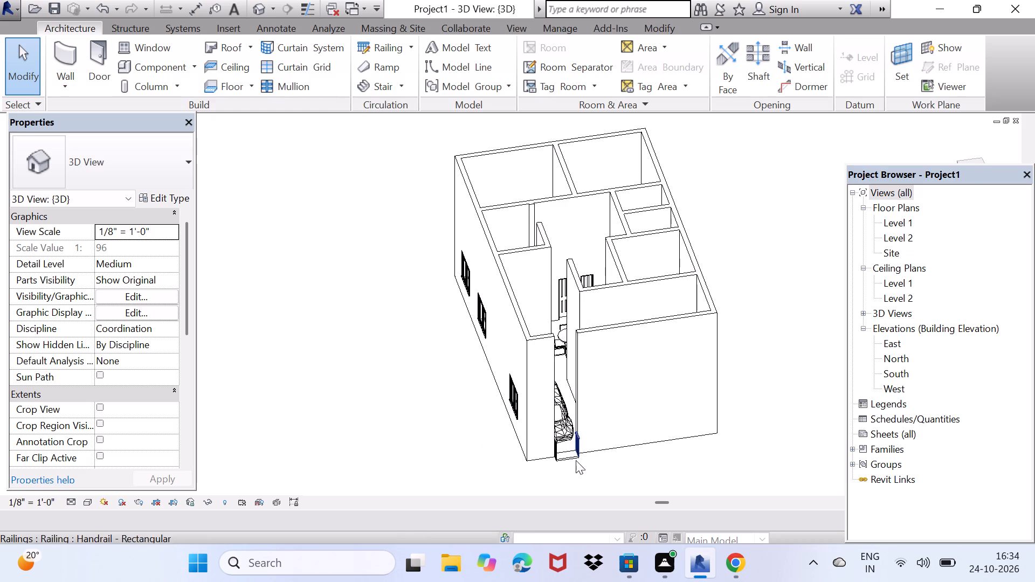
pyautogui.scroll(6, 576, 459)
pyautogui.moveTo(590, 467); pyautogui.dragTo(347, 482, button='middle')
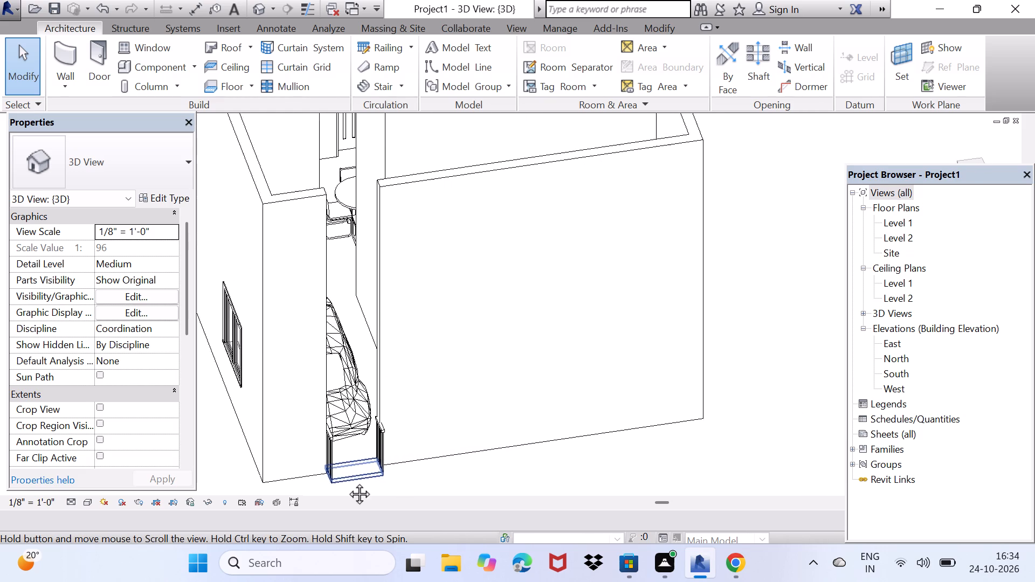
pyautogui.moveTo(347, 482); pyautogui.dragTo(397, 522, button='middle')
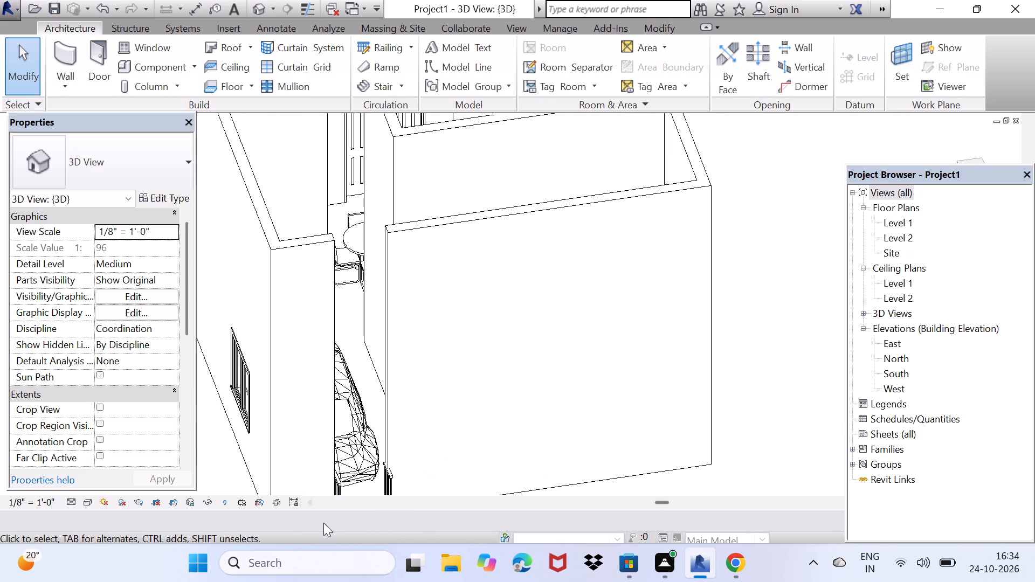
pyautogui.click(86, 501)
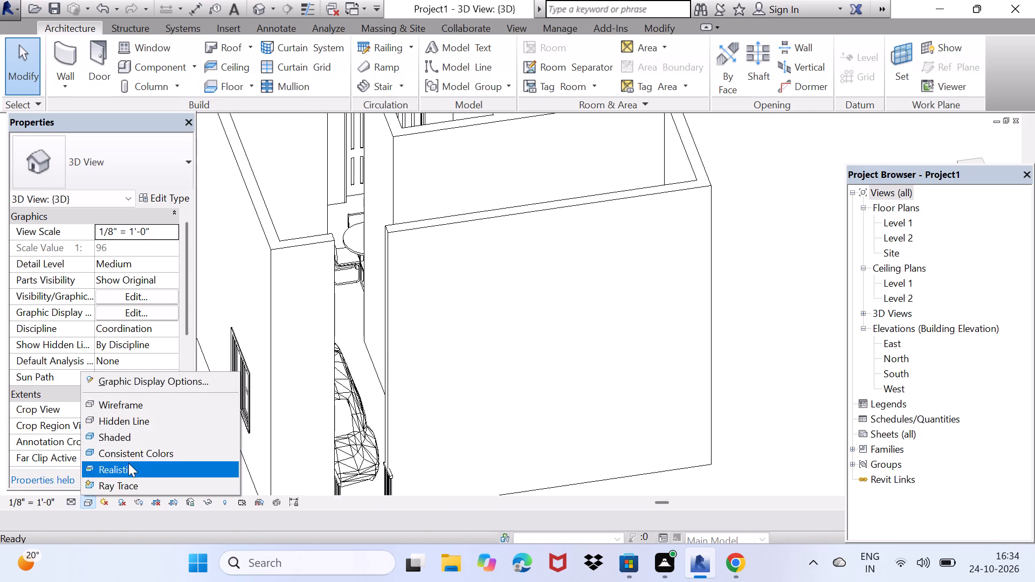
pyautogui.click(128, 468)
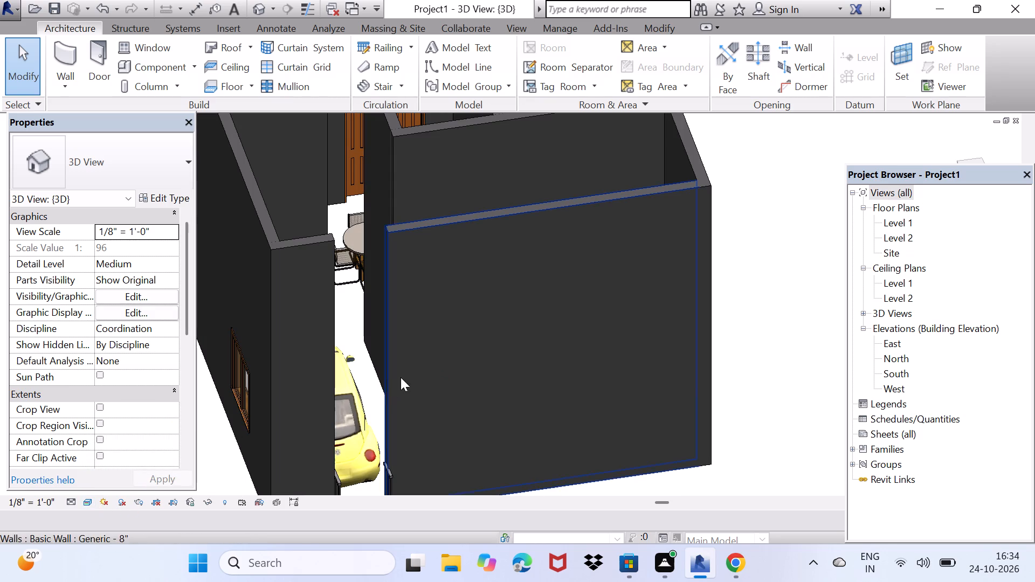
# Move the Project Browser clear of the view cube and orient the 3D view to Top.
pyautogui.moveTo(409, 373); pyautogui.dragTo(479, 411, button='middle')
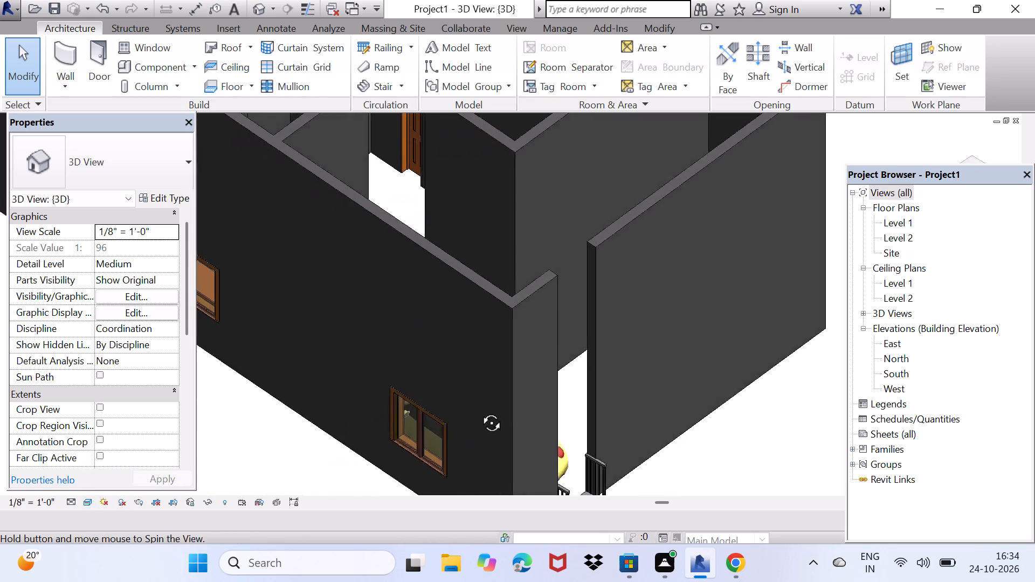
pyautogui.moveTo(479, 411); pyautogui.dragTo(463, 438, button='middle')
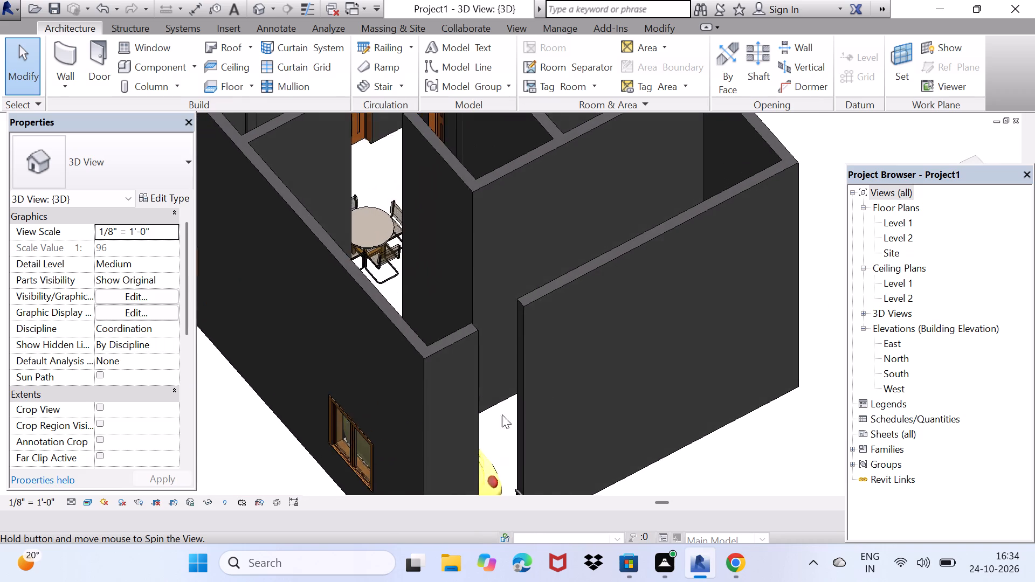
pyautogui.moveTo(964, 169); pyautogui.dragTo(963, 190)
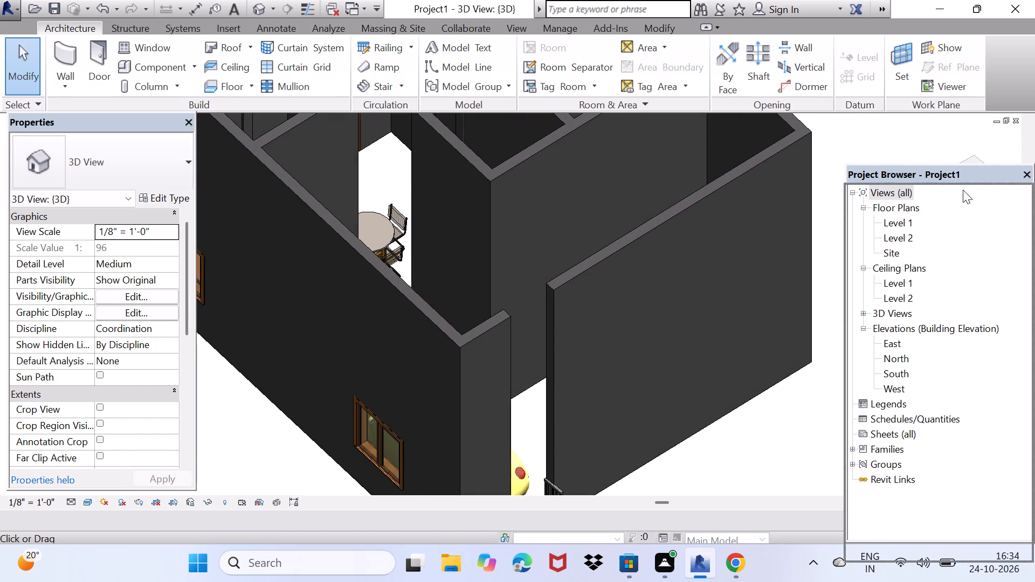
pyautogui.moveTo(963, 190); pyautogui.dragTo(964, 205)
pyautogui.click(969, 170)
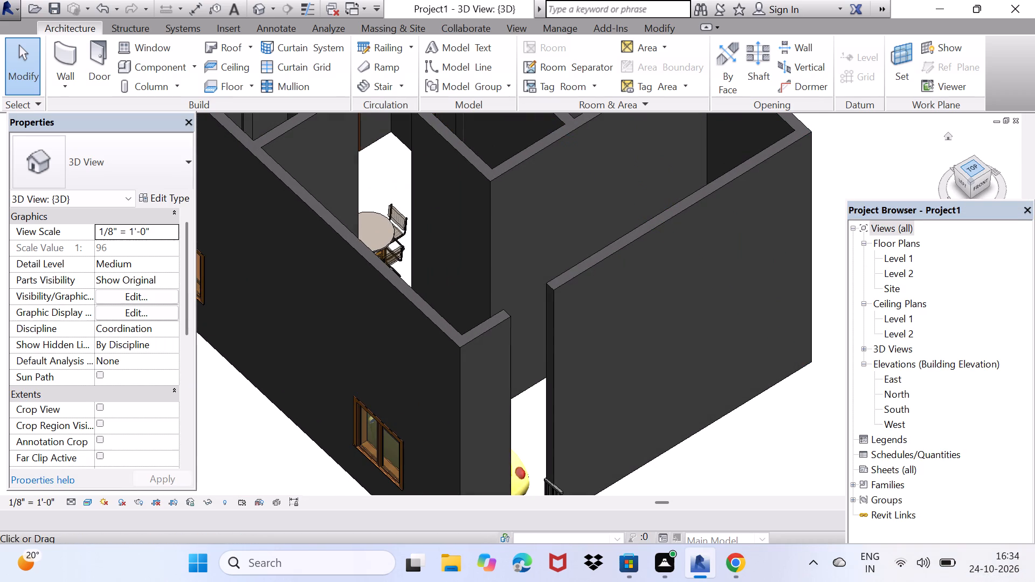
pyautogui.click(974, 166)
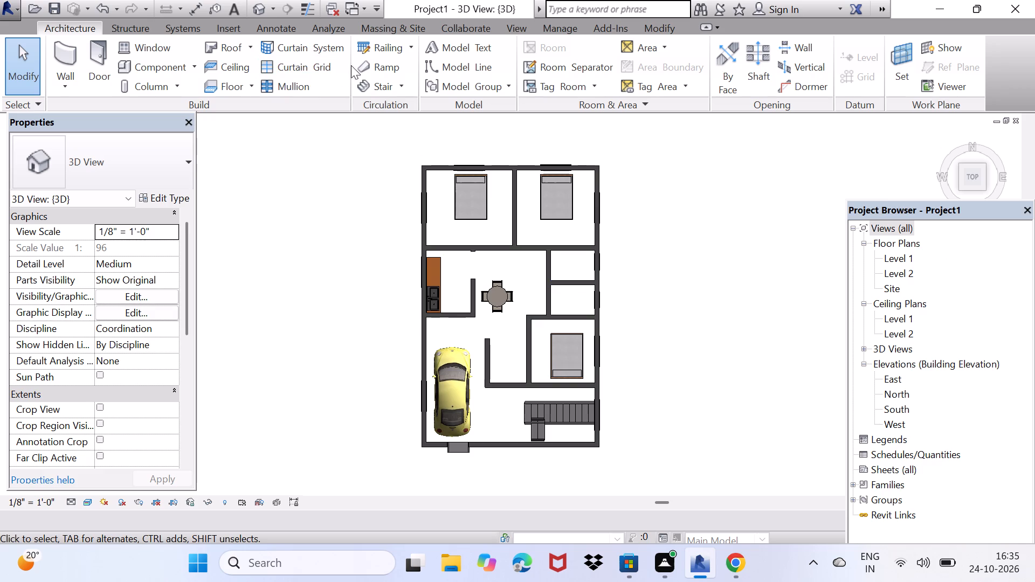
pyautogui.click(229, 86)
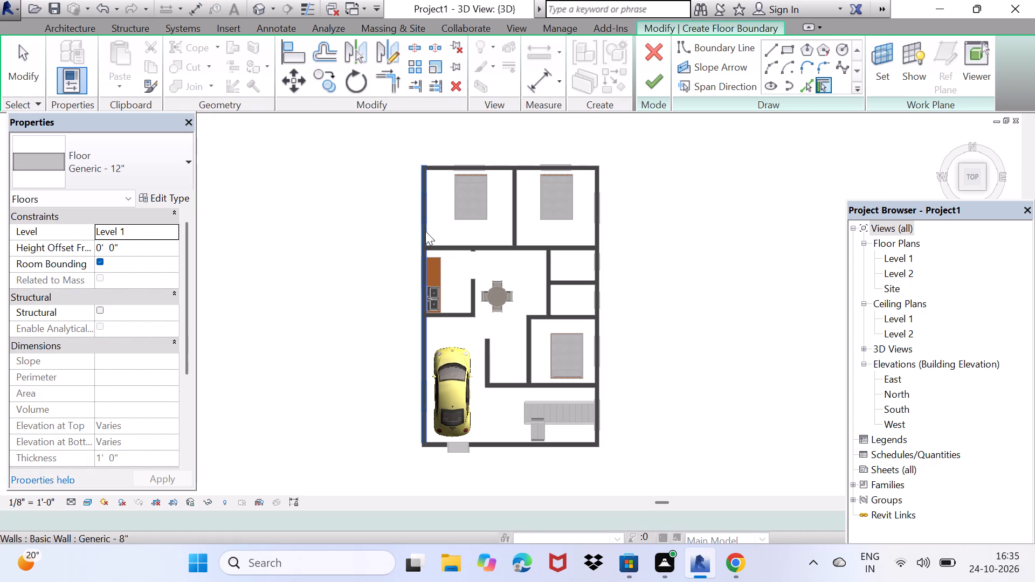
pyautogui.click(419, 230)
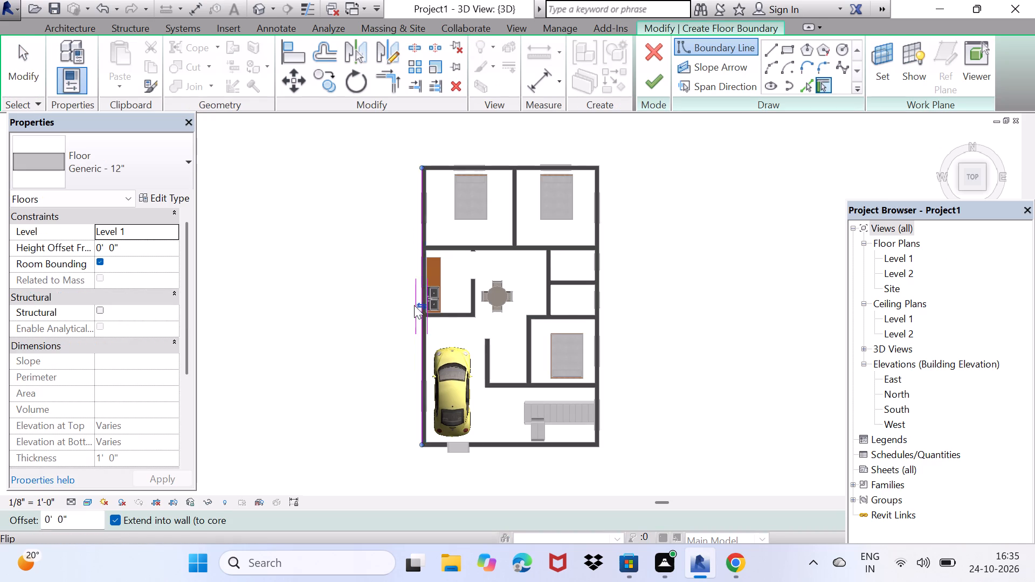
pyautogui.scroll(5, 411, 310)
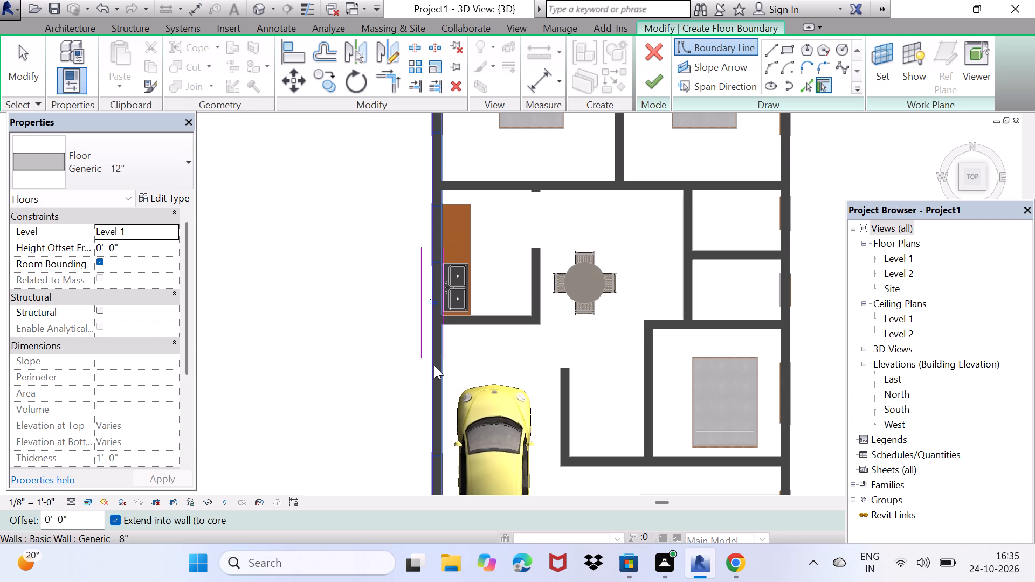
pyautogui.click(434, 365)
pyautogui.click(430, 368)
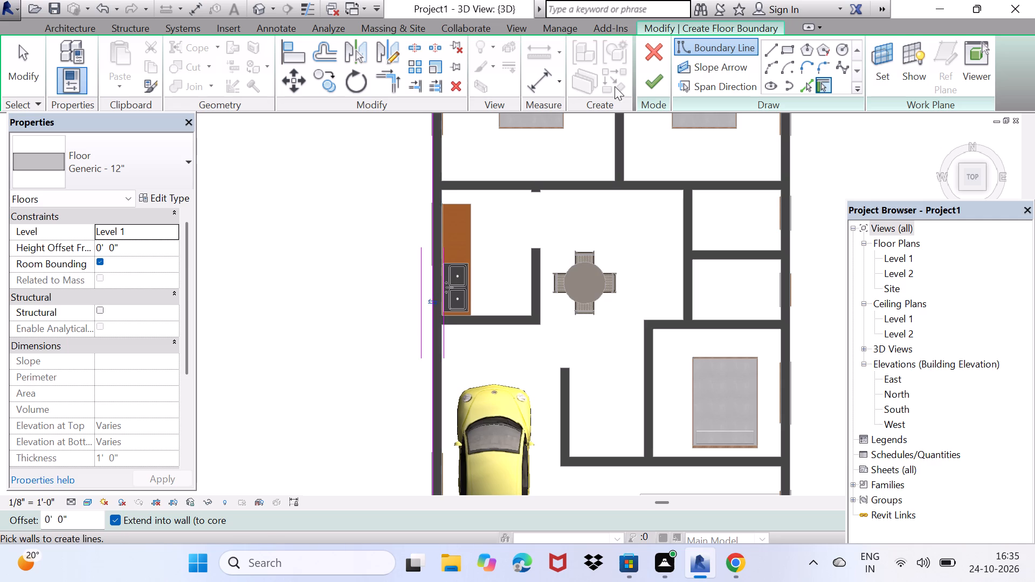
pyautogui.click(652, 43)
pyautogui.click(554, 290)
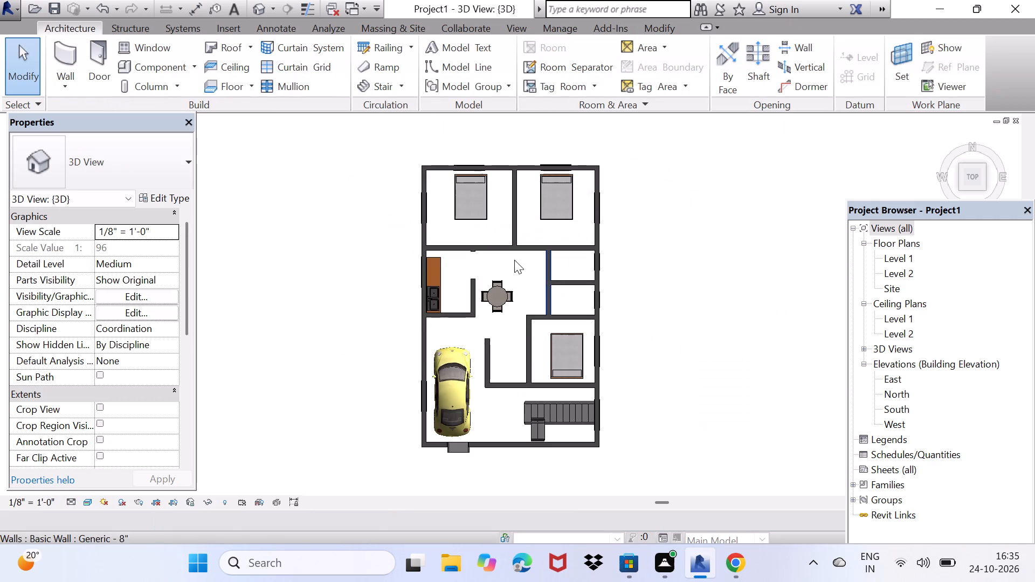
# Start a Generic - 12" floor on Level 1 and create its boundary from the exterior walls, offset 2' outward.
pyautogui.click(235, 91)
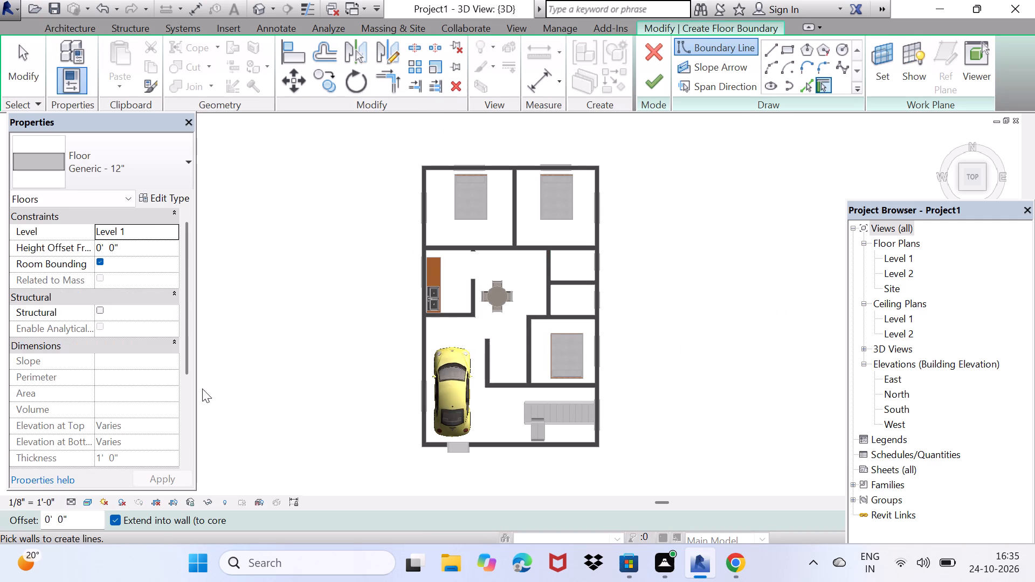
pyautogui.click(77, 518)
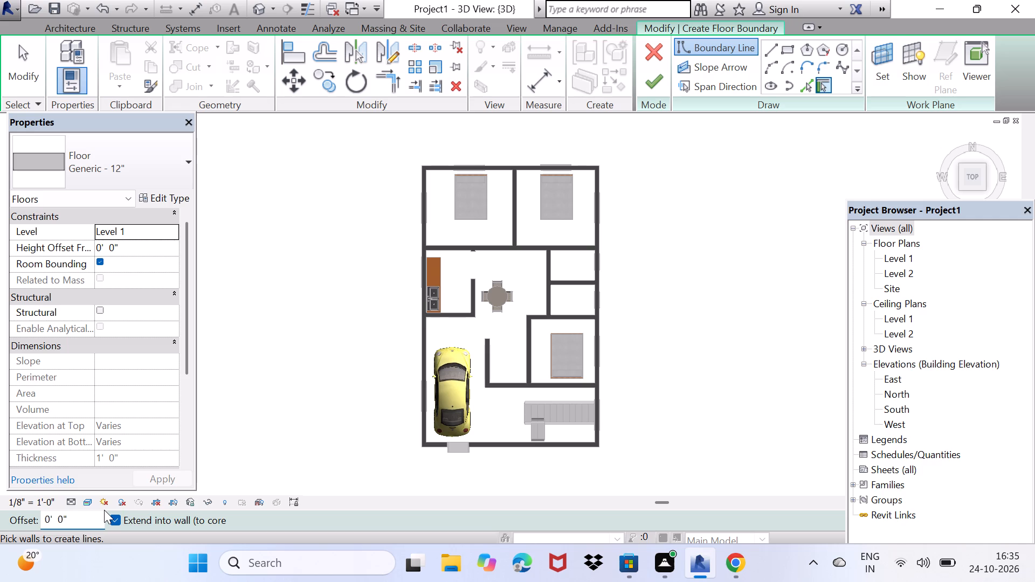
pyautogui.press('BackSpace')
pyautogui.press('BackSpace')
pyautogui.press('BackSpace')
pyautogui.press('BackSpace')
pyautogui.press('BackSpace')
pyautogui.press('BackSpace')
pyautogui.press('BackSpace')
pyautogui.press('BackSpace')
pyautogui.press('BackSpace')
pyautogui.press('BackSpace')
pyautogui.press('BackSpace')
pyautogui.press('BackSpace')
pyautogui.press('BackSpace')
pyautogui.press('BackSpace')
pyautogui.press('2')
pyautogui.press("'")
pyautogui.press('Return')
pyautogui.click(418, 369)
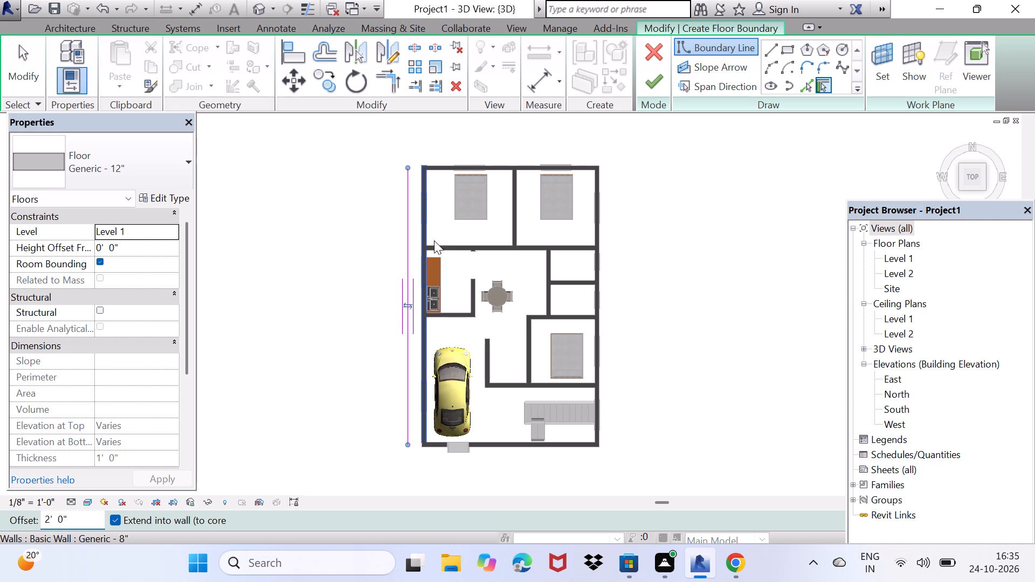
pyautogui.click(449, 169)
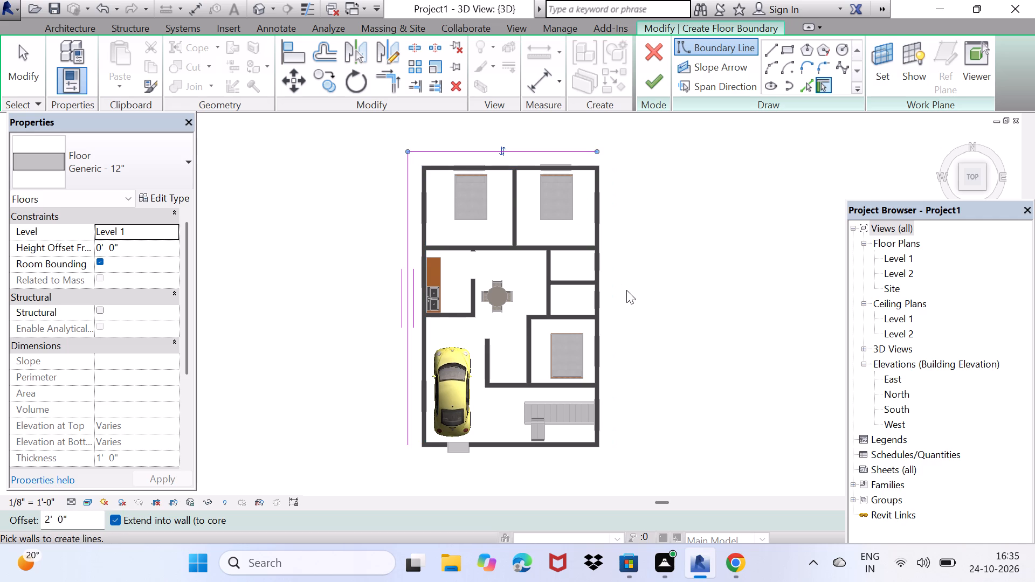
pyautogui.click(605, 305)
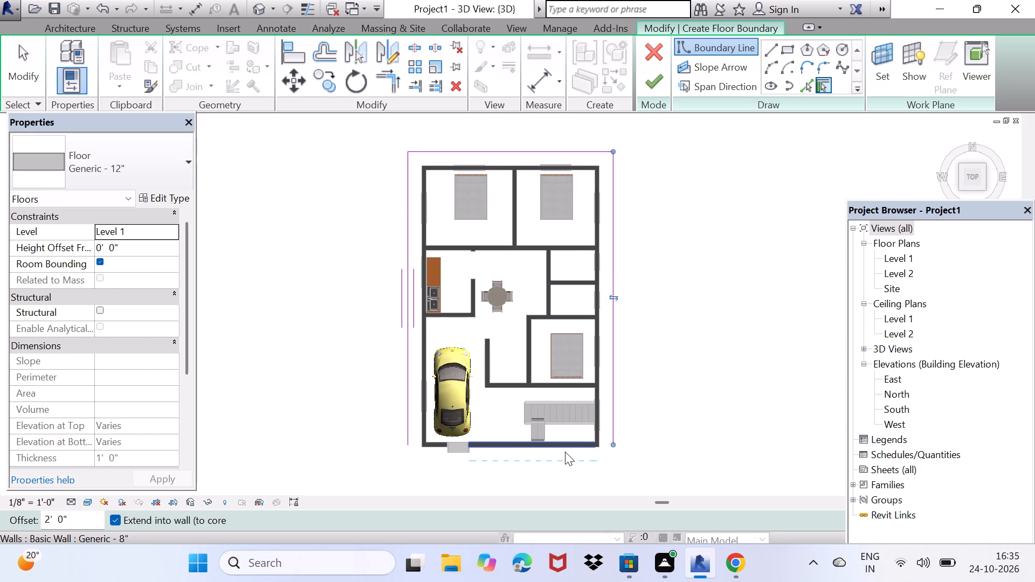
pyautogui.click(565, 452)
pyautogui.click(429, 449)
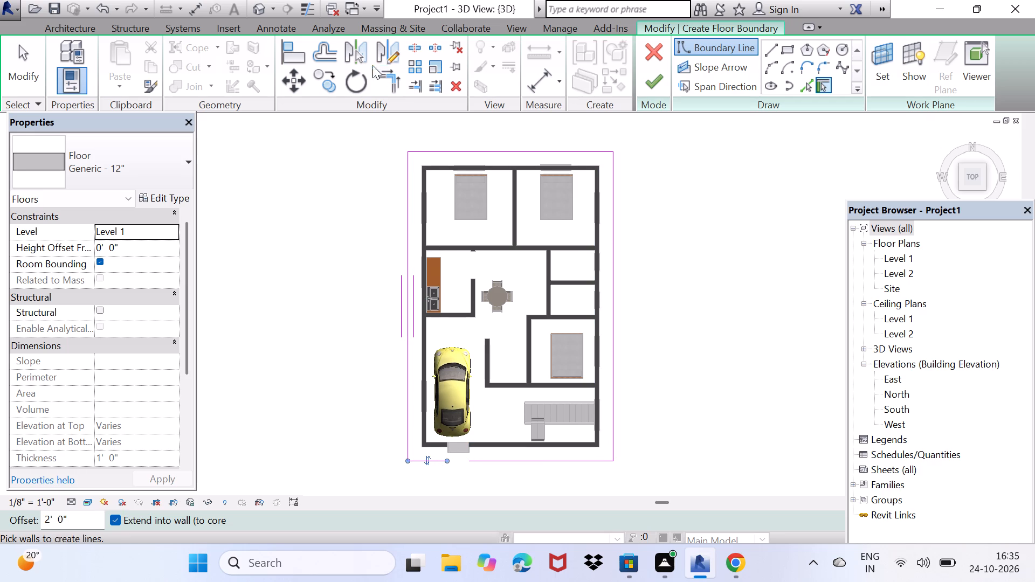
# Trim/extend the two southern boundary lines together across the ramp opening and finish the floor sketch.
pyautogui.click(401, 86)
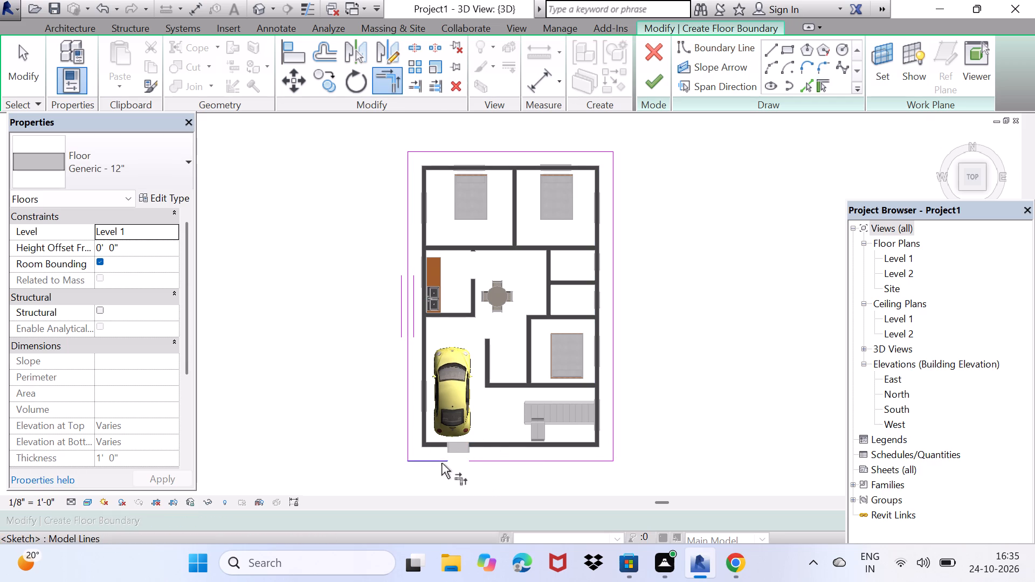
pyautogui.click(441, 462)
pyautogui.click(472, 461)
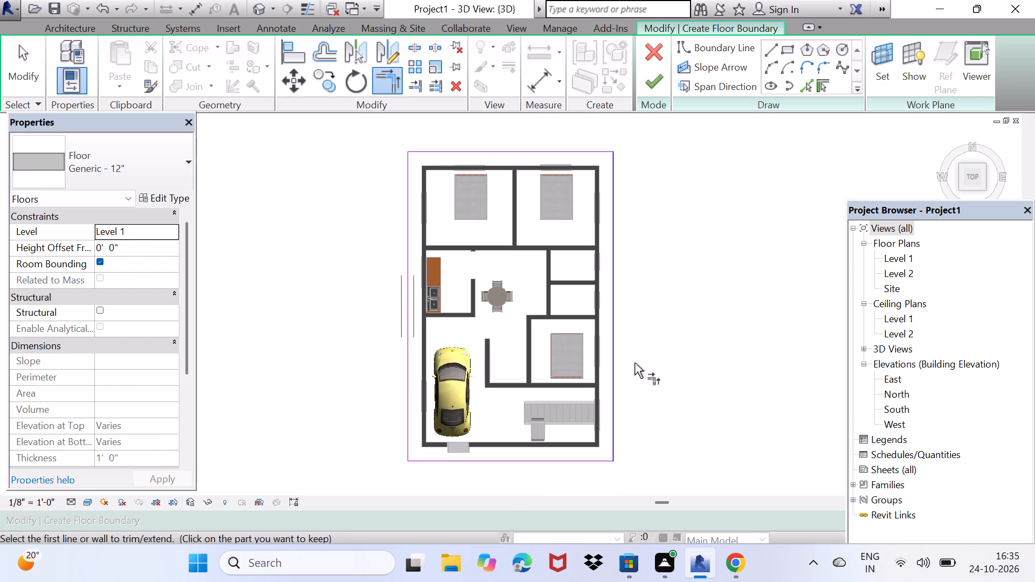
pyautogui.click(662, 77)
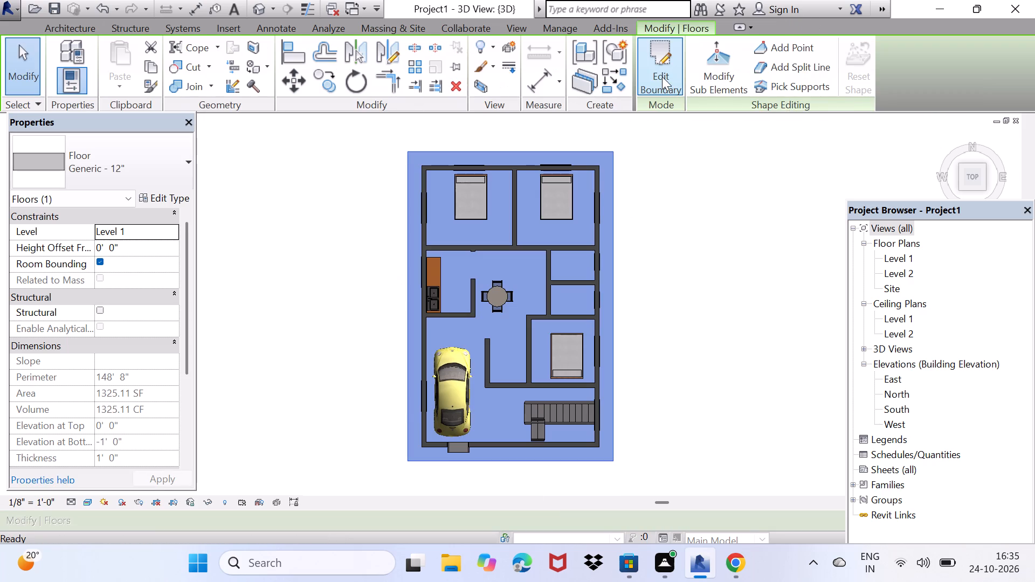
pyautogui.scroll(2, 504, 275)
pyautogui.moveTo(639, 352); pyautogui.dragTo(707, 290)
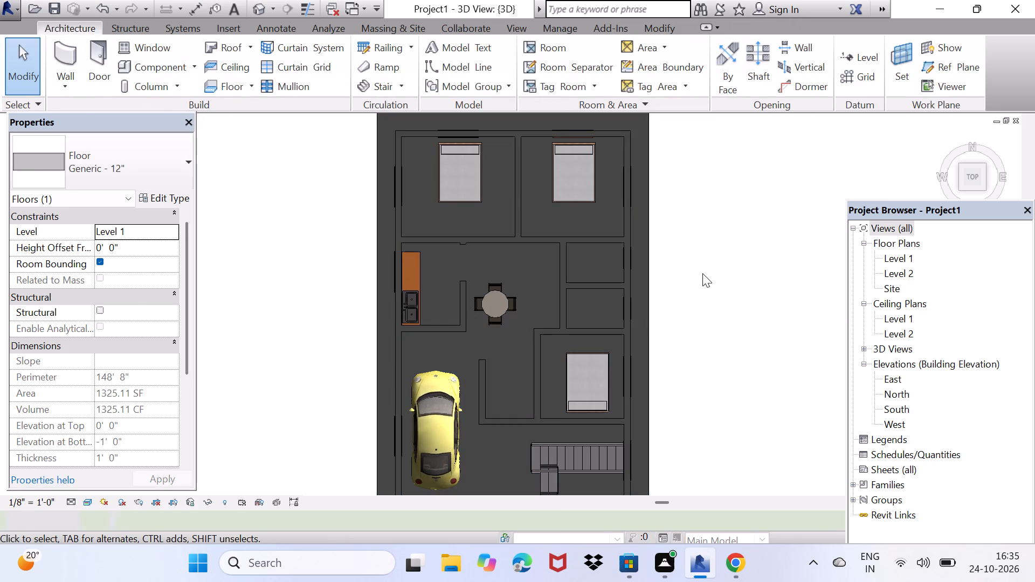
# Examine the overall house layout and the new floor slab's extents around the exterior walls in the top view.
pyautogui.moveTo(668, 277); pyautogui.dragTo(616, 270, button='middle')
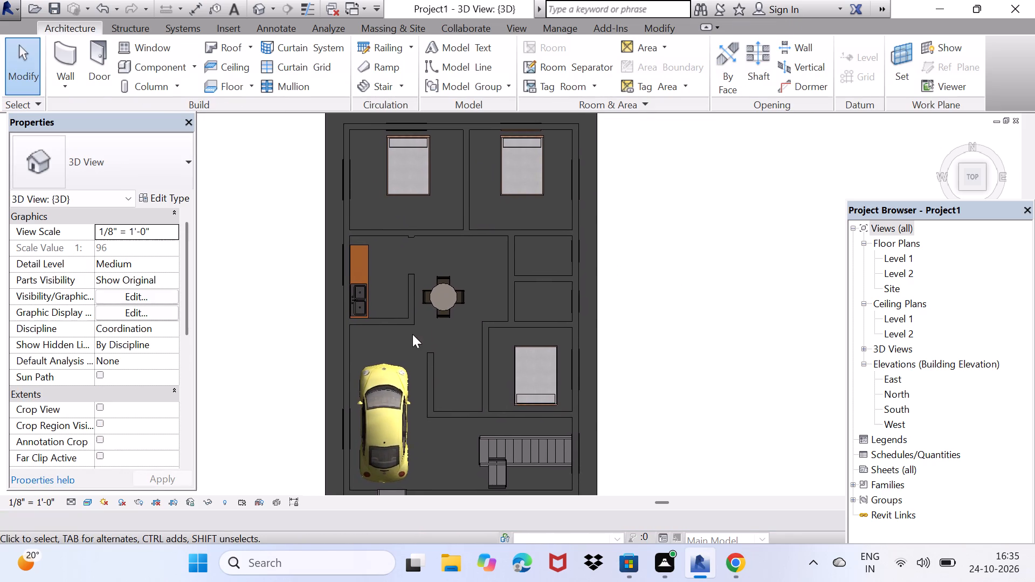
pyautogui.scroll(2, 411, 332)
pyautogui.moveTo(428, 321); pyautogui.dragTo(479, 304, button='middle')
pyautogui.scroll(-1, 484, 318)
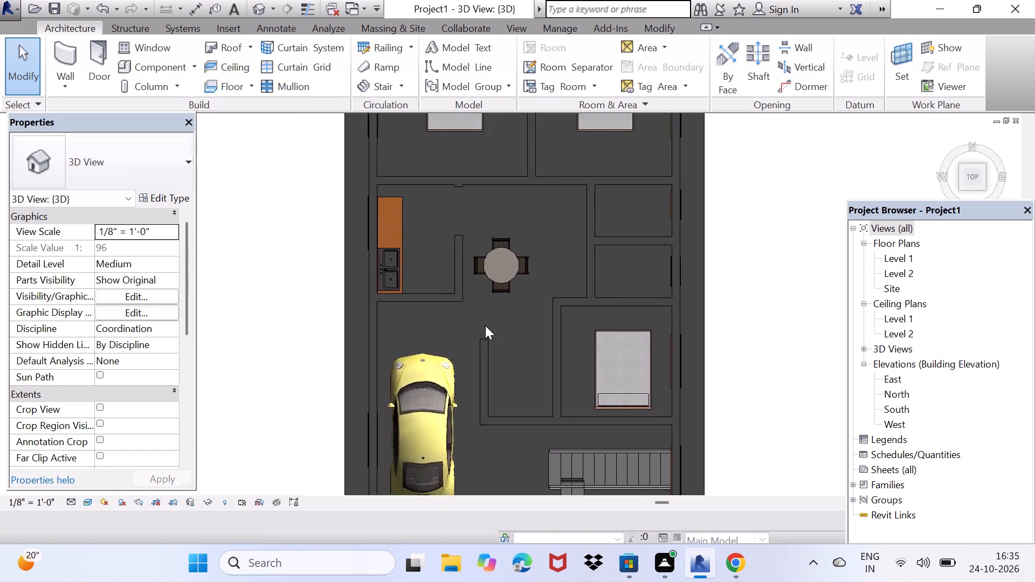
pyautogui.scroll(-1, 485, 325)
pyautogui.moveTo(497, 344); pyautogui.dragTo(460, 396, button='middle')
pyautogui.scroll(1, 474, 292)
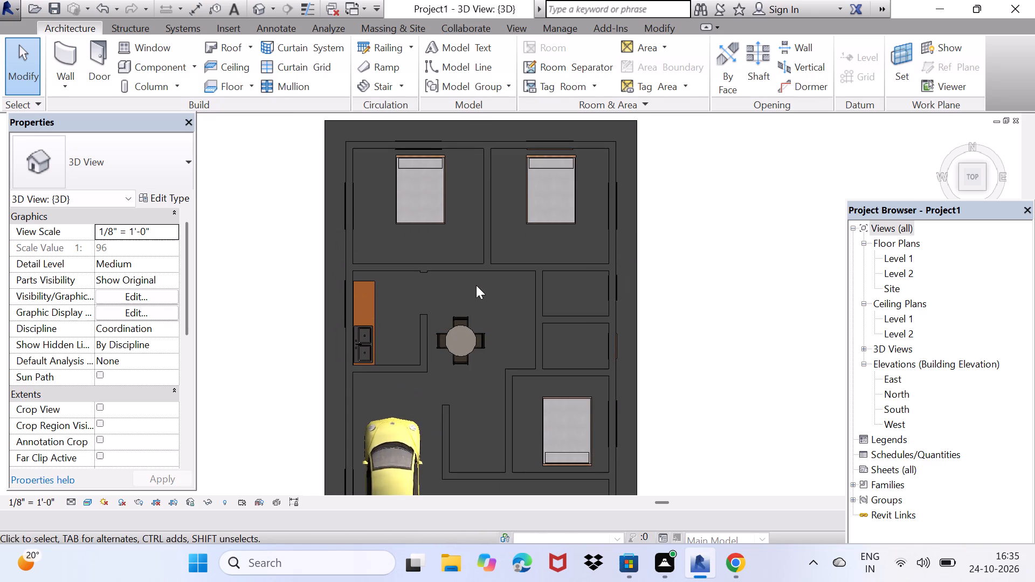
pyautogui.moveTo(475, 303); pyautogui.dragTo(452, 270, button='middle')
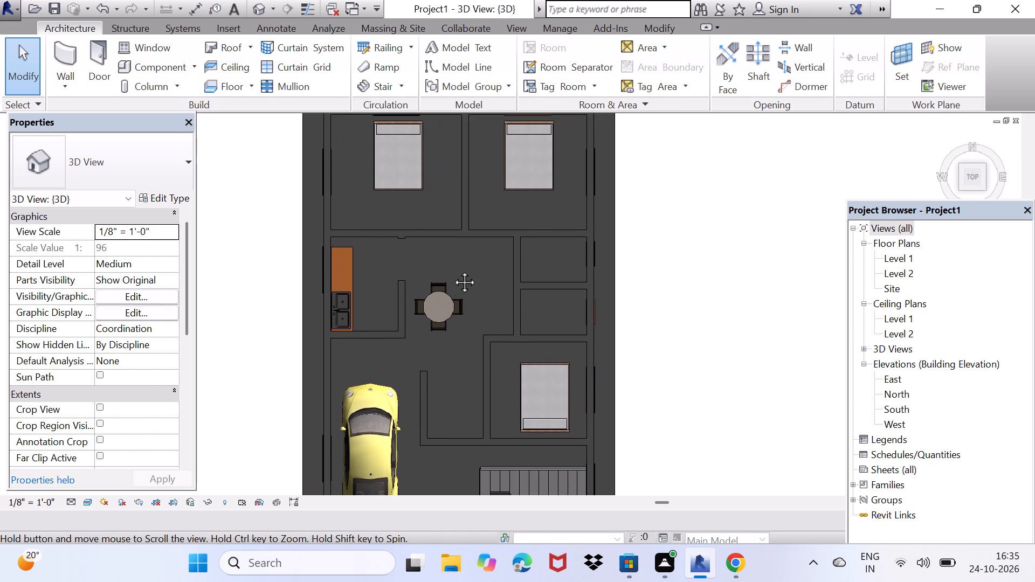
pyautogui.moveTo(452, 270); pyautogui.dragTo(467, 253, button='middle')
pyautogui.scroll(-2, 467, 254)
pyautogui.moveTo(469, 274); pyautogui.dragTo(458, 288, button='middle')
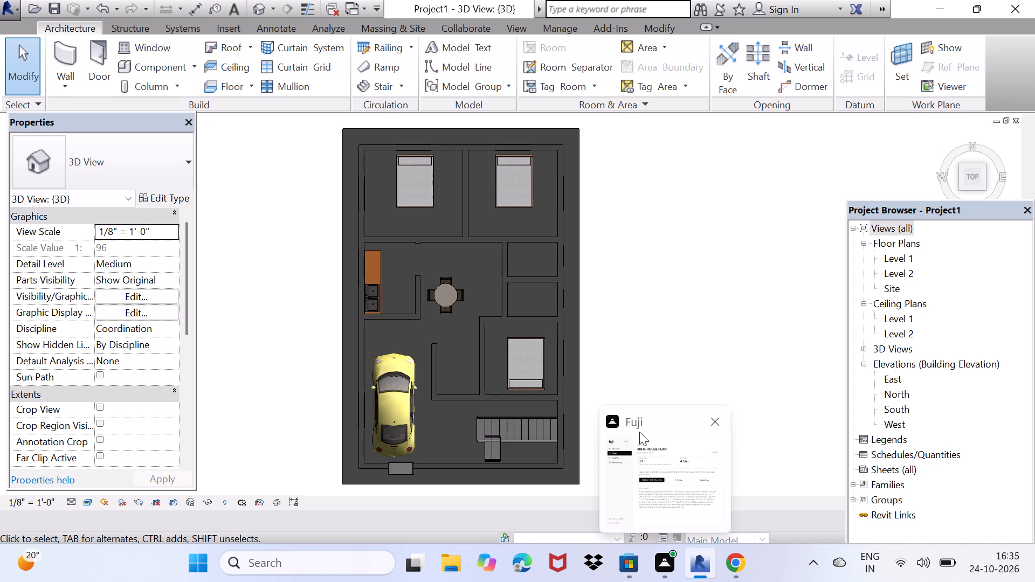
pyautogui.moveTo(595, 318); pyautogui.dragTo(506, 341, button='middle')
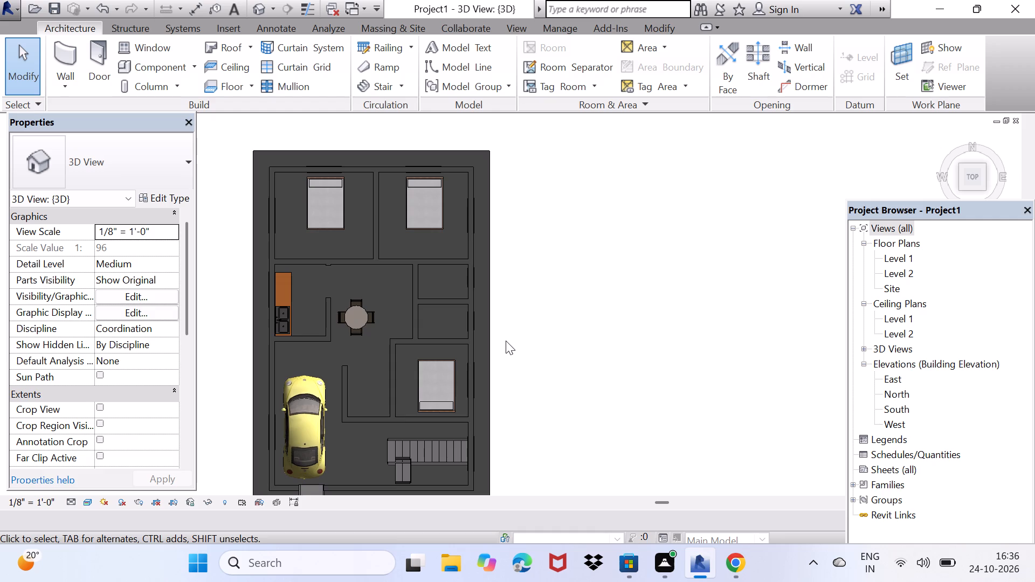
# Inspect the stair, the entrance ramp and the slab edge along the south side of the house from above.
pyautogui.moveTo(509, 384); pyautogui.dragTo(620, 272, button='middle')
pyautogui.scroll(4, 547, 295)
pyautogui.moveTo(508, 396); pyautogui.dragTo(541, 326, button='middle')
pyautogui.scroll(4, 524, 331)
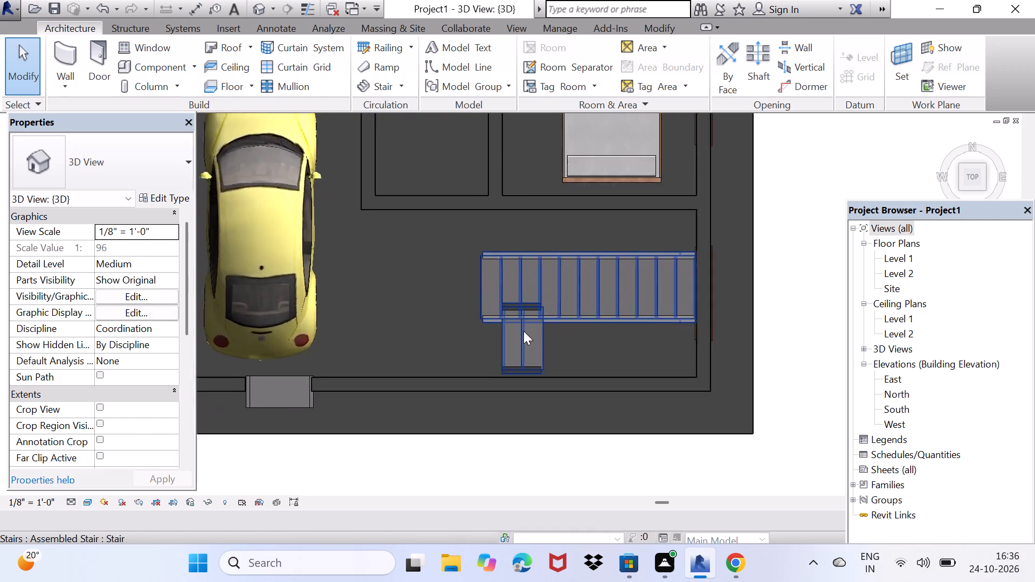
pyautogui.scroll(5, 523, 332)
pyautogui.moveTo(527, 372); pyautogui.dragTo(699, 256, button='middle')
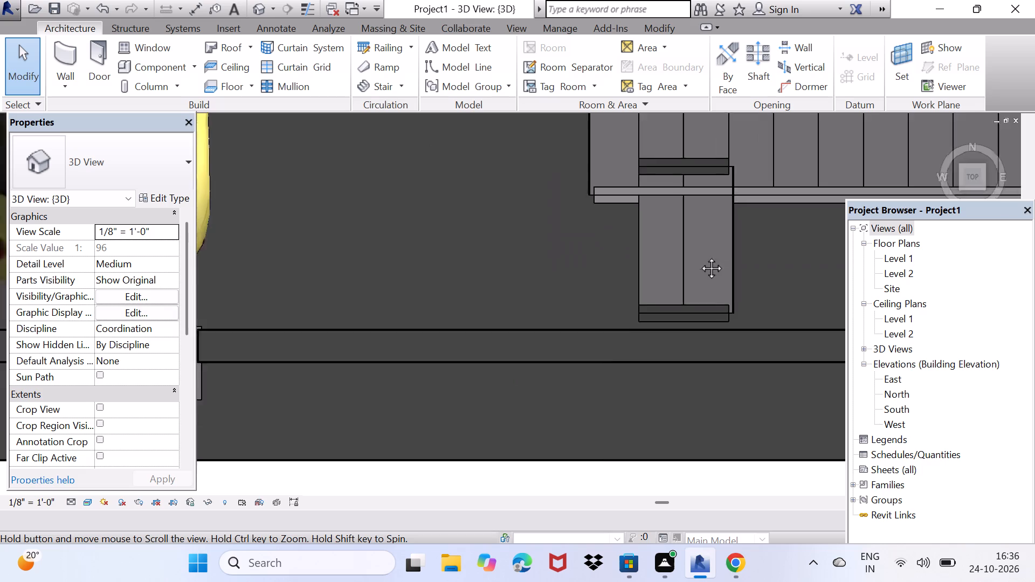
pyautogui.moveTo(699, 256); pyautogui.dragTo(712, 286, button='middle')
pyautogui.scroll(-5, 712, 286)
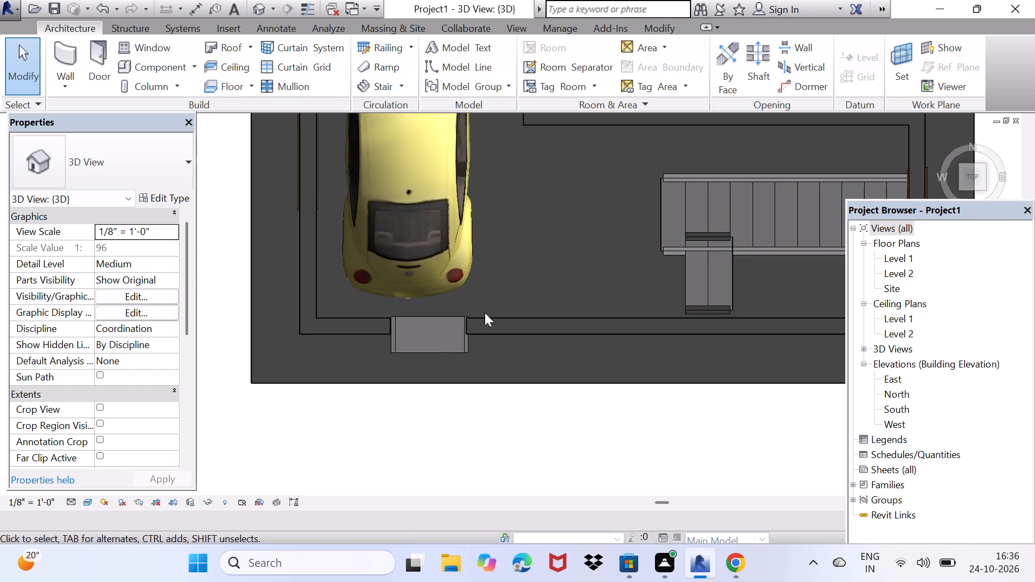
pyautogui.scroll(4, 451, 338)
pyautogui.scroll(-2, 495, 296)
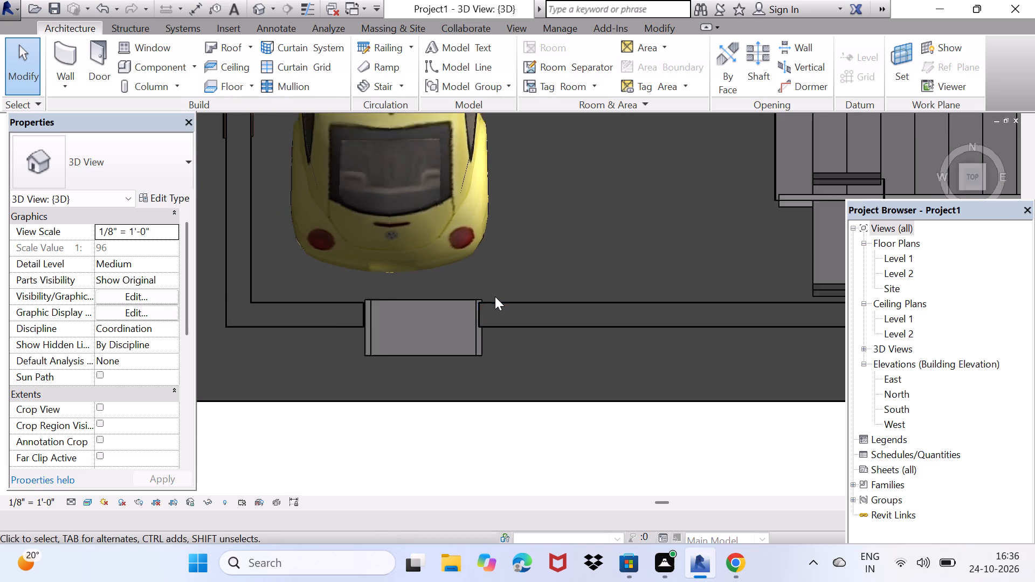
# Review the bedrooms, dining area, kitchen and car parking from above for remaining modelling faults.
pyautogui.scroll(-1, 495, 296)
pyautogui.moveTo(556, 255); pyautogui.dragTo(482, 445, button='middle')
pyautogui.scroll(-3, 507, 379)
pyautogui.moveTo(522, 369); pyautogui.dragTo(421, 412, button='middle')
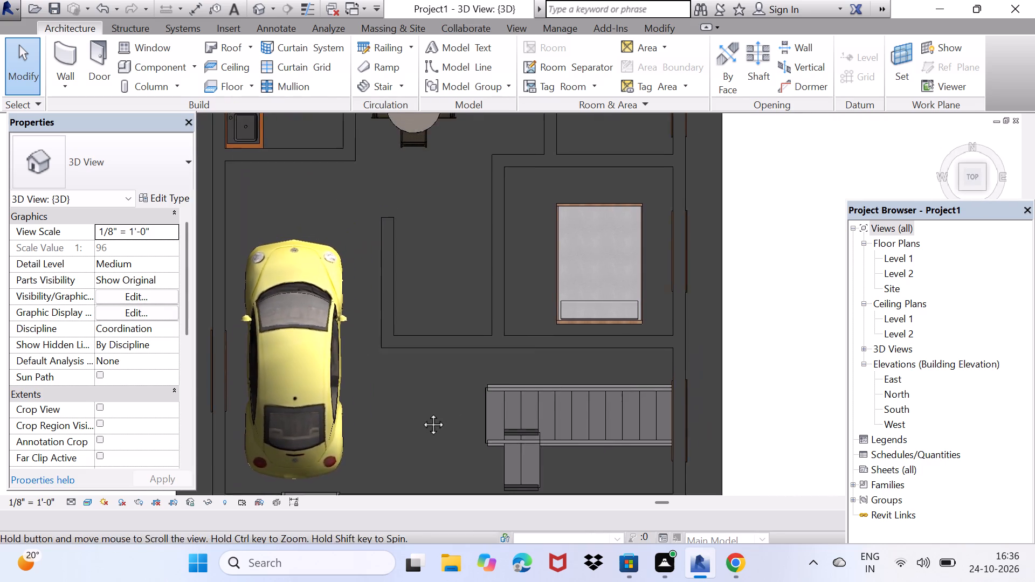
pyautogui.moveTo(421, 412); pyautogui.dragTo(434, 433, button='middle')
pyautogui.scroll(-1, 434, 433)
pyautogui.scroll(-4, 456, 377)
pyautogui.moveTo(453, 280); pyautogui.dragTo(417, 344, button='middle')
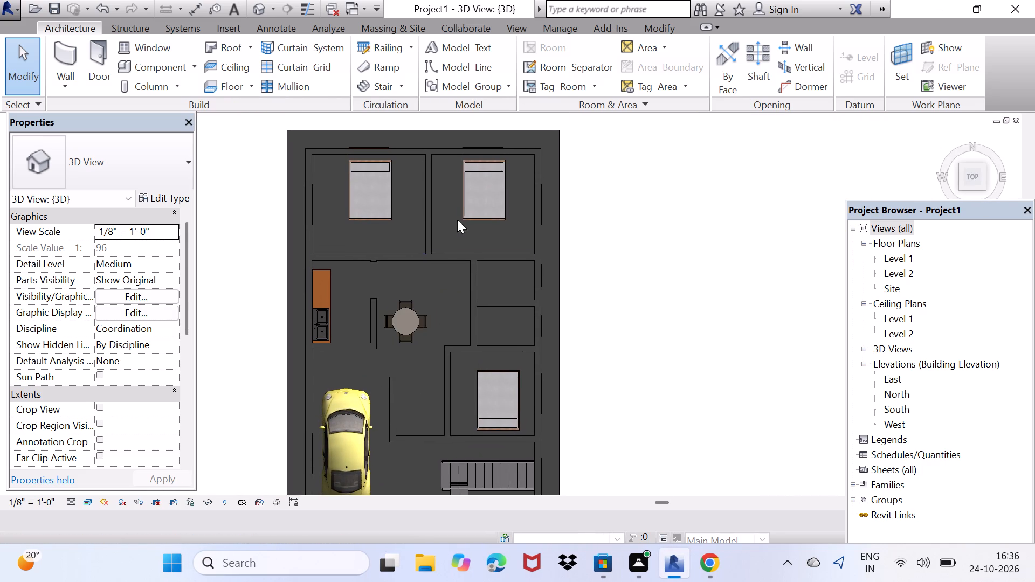
pyautogui.scroll(2, 467, 205)
pyautogui.scroll(-2, 467, 205)
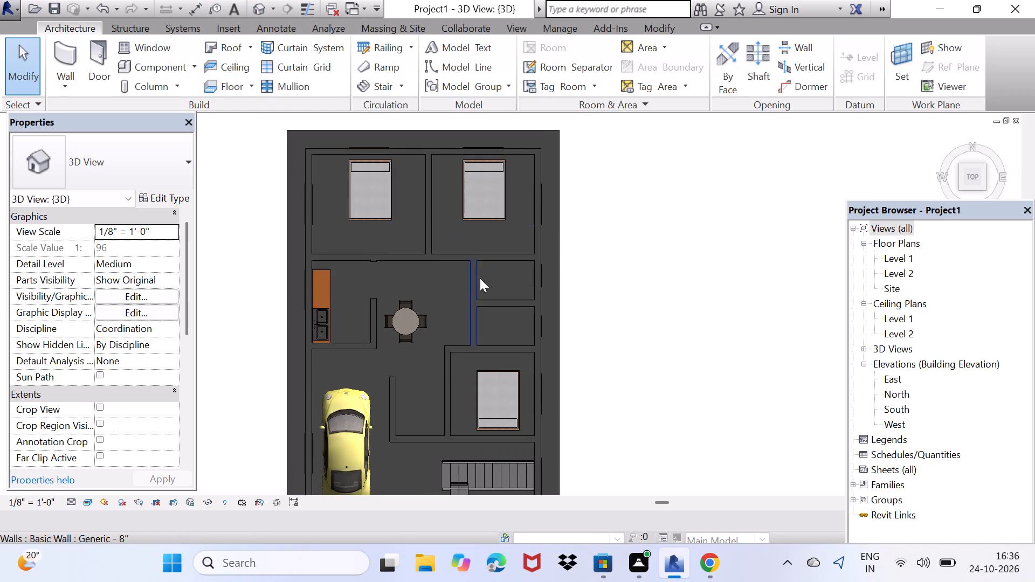
pyautogui.moveTo(480, 278); pyautogui.dragTo(511, 241, button='middle')
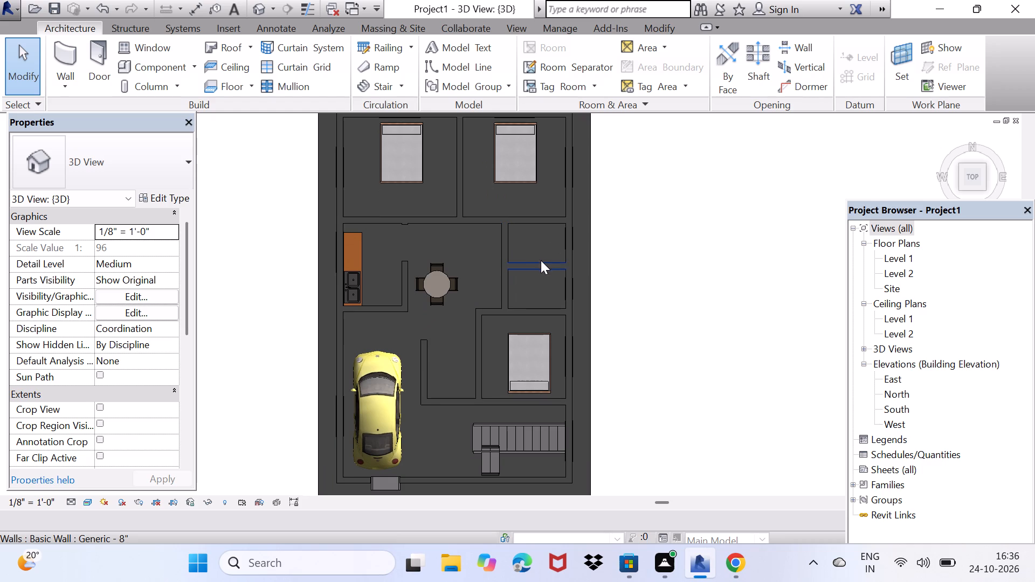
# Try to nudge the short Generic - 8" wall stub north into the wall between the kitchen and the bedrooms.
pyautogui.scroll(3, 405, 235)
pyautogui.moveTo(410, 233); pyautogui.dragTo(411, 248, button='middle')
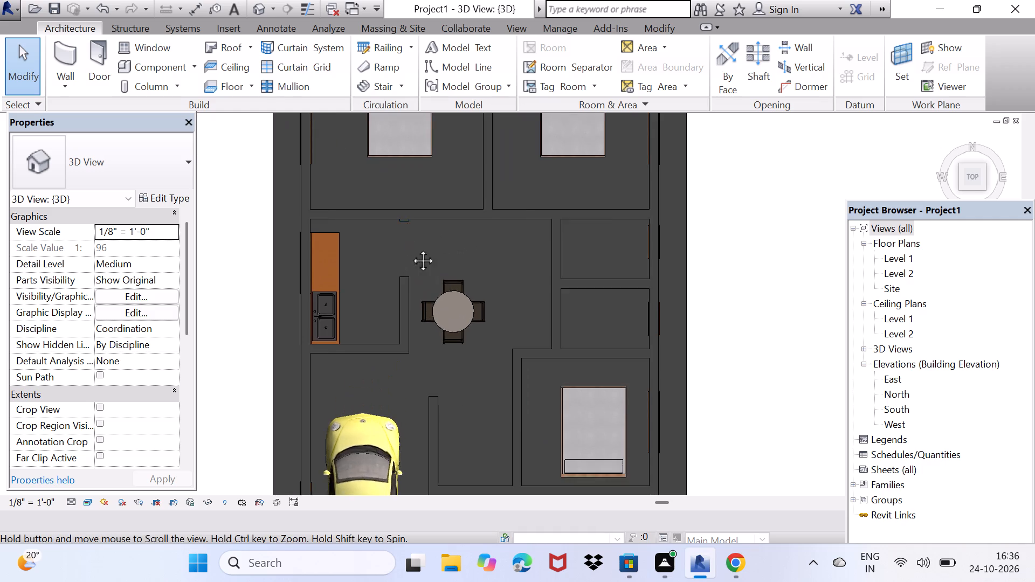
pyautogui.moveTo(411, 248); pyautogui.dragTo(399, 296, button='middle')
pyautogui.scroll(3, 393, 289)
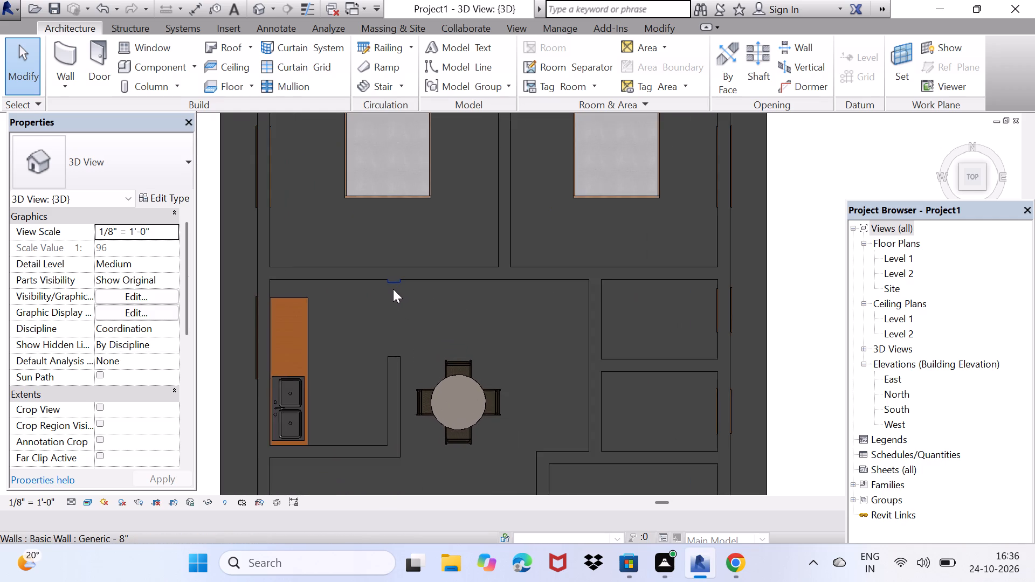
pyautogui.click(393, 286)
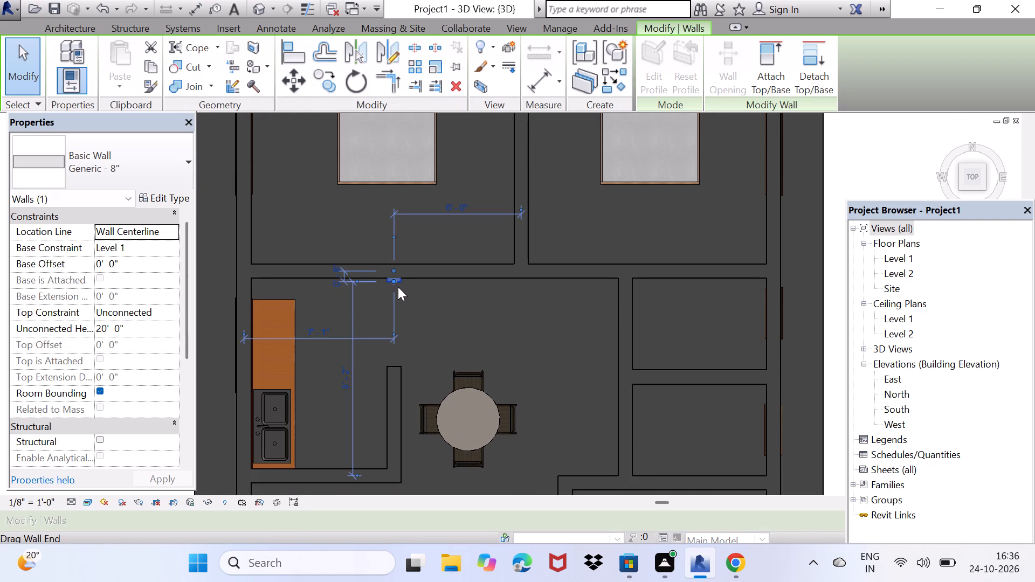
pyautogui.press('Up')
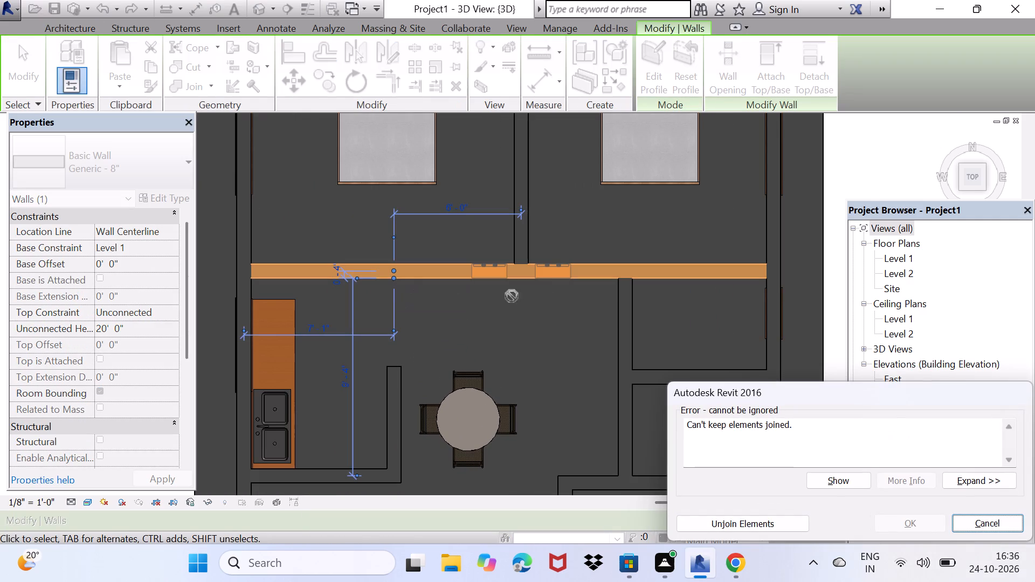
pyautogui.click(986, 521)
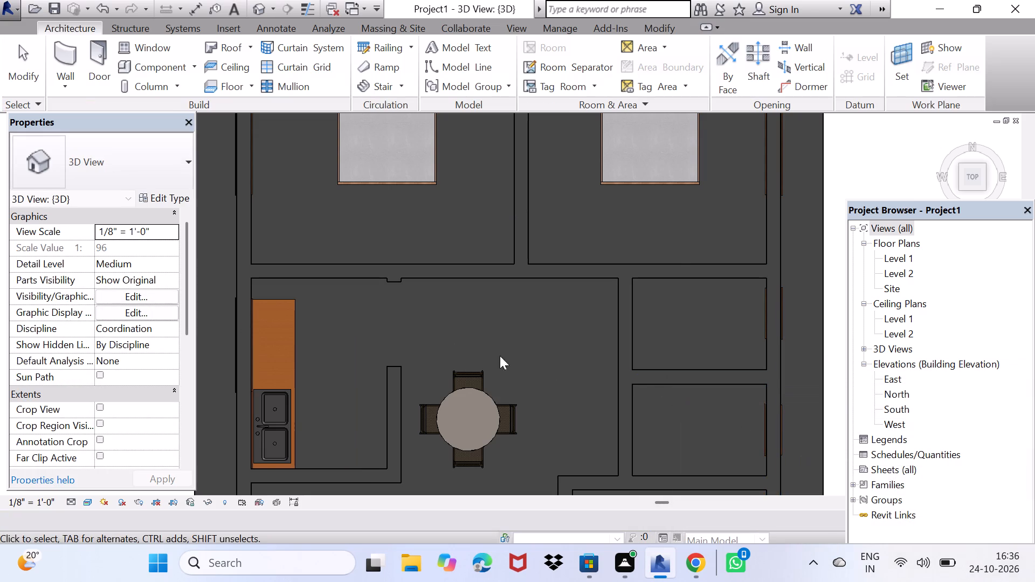
# Inspect the kitchen counter top and its double sink from above, along the west wall down to the south corner.
pyautogui.scroll(1, 299, 318)
pyautogui.moveTo(314, 339); pyautogui.dragTo(406, 321, button='middle')
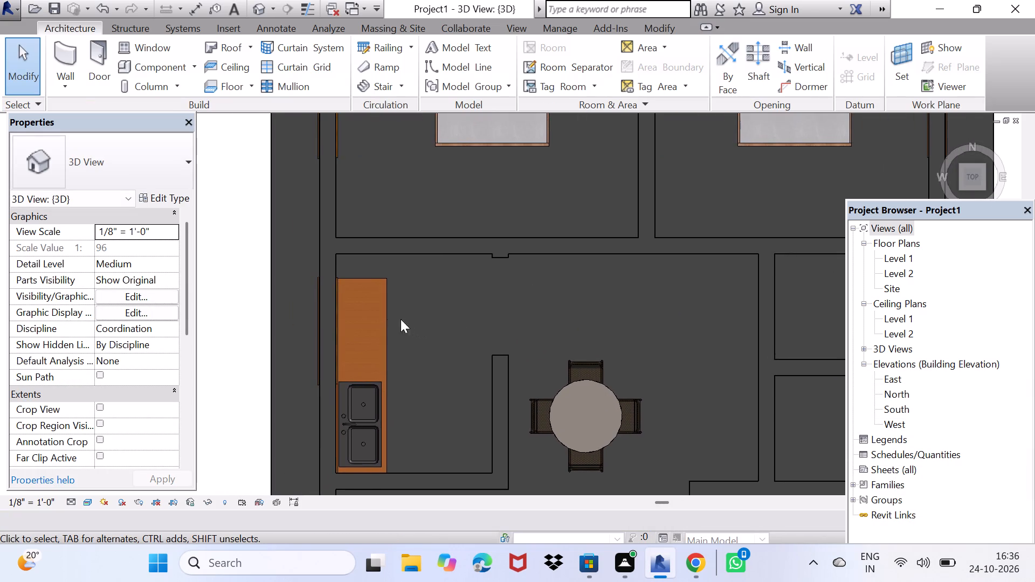
pyautogui.scroll(7, 350, 299)
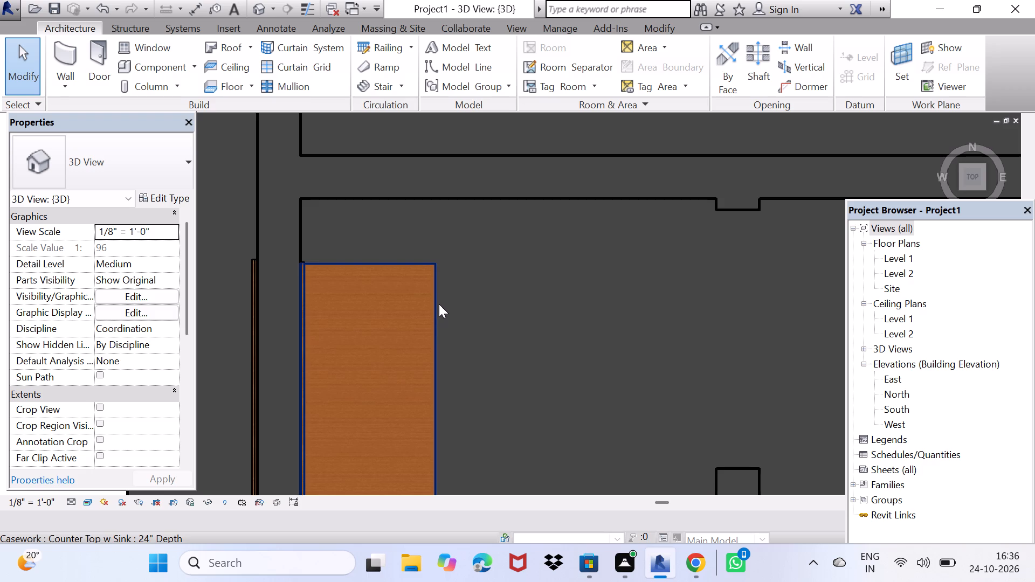
pyautogui.scroll(2, 308, 310)
pyautogui.moveTo(310, 327); pyautogui.dragTo(434, 204, button='middle')
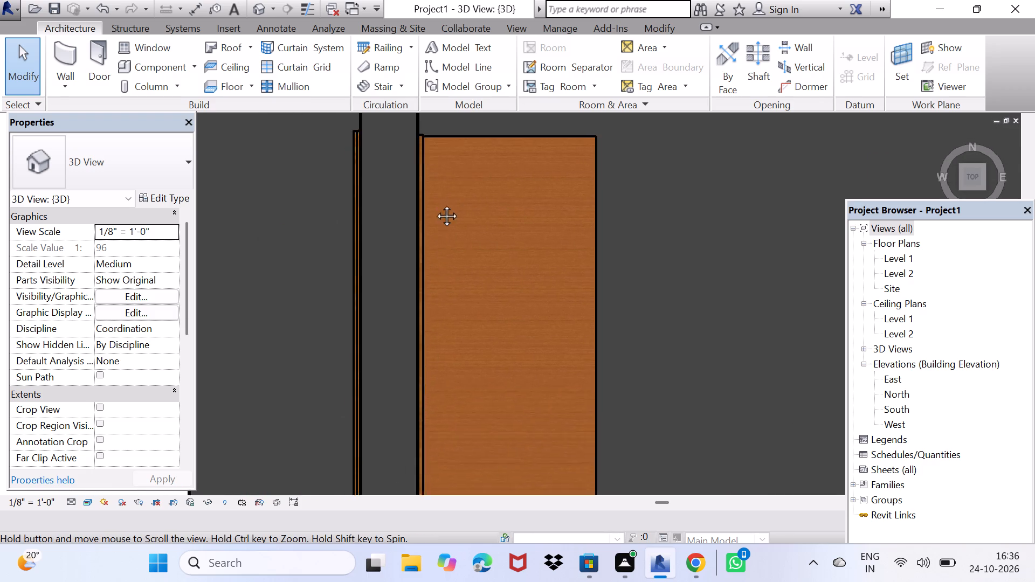
pyautogui.moveTo(434, 204); pyautogui.dragTo(449, 144, button='middle')
pyautogui.moveTo(442, 380); pyautogui.dragTo(433, 227, button='middle')
pyautogui.moveTo(468, 380); pyautogui.dragTo(453, 274, button='middle')
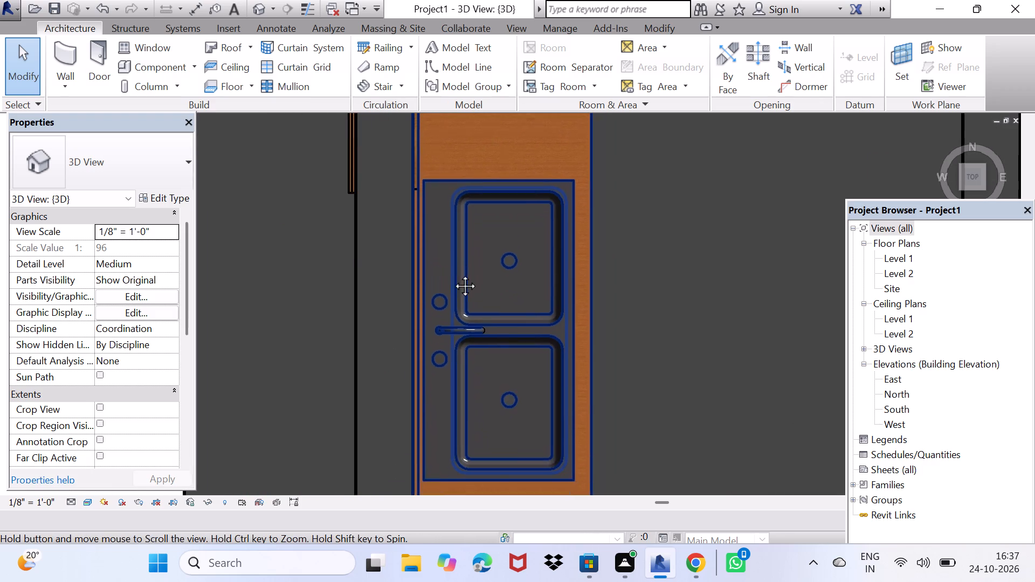
pyautogui.moveTo(453, 274); pyautogui.dragTo(453, 265, button='middle')
pyautogui.moveTo(524, 471); pyautogui.dragTo(419, 345, button='middle')
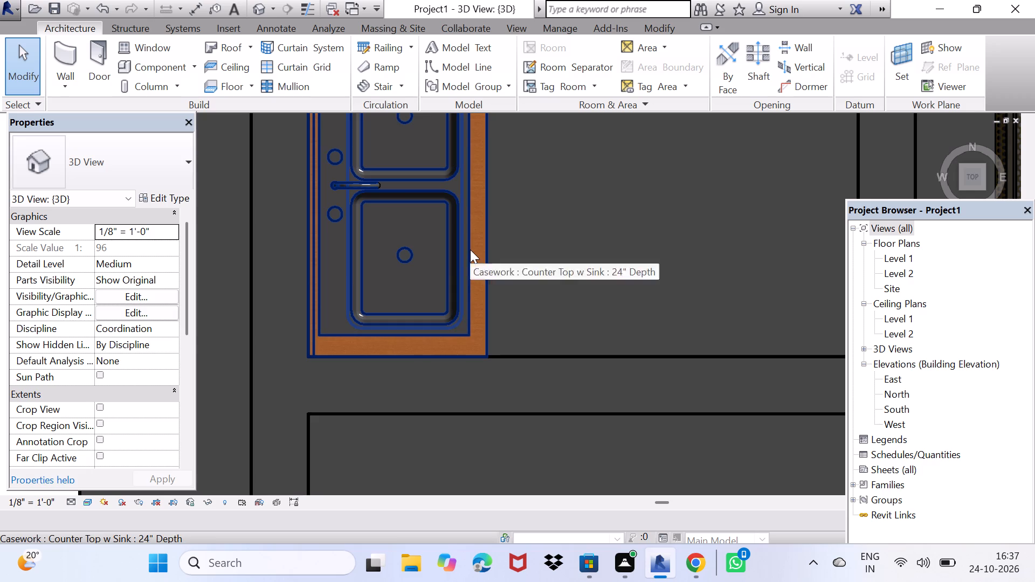
# Tilt the 3D view slightly and examine the kitchen counter, sink and surrounding walls at an angle.
pyautogui.moveTo(505, 323); pyautogui.dragTo(492, 328, button='middle')
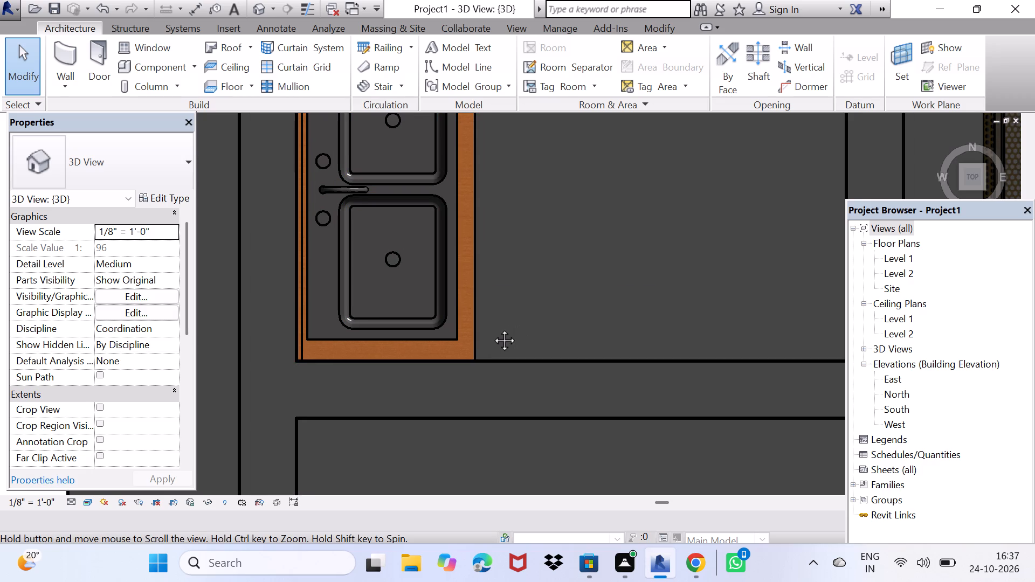
pyautogui.moveTo(492, 328); pyautogui.dragTo(443, 288, button='middle')
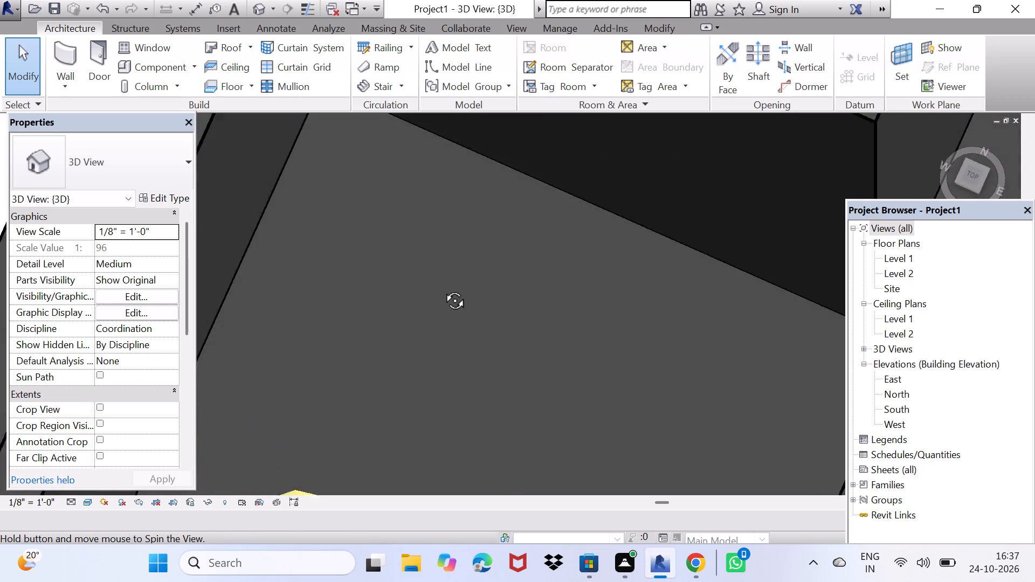
pyautogui.moveTo(443, 288); pyautogui.dragTo(500, 327, button='middle')
pyautogui.scroll(-3, 500, 327)
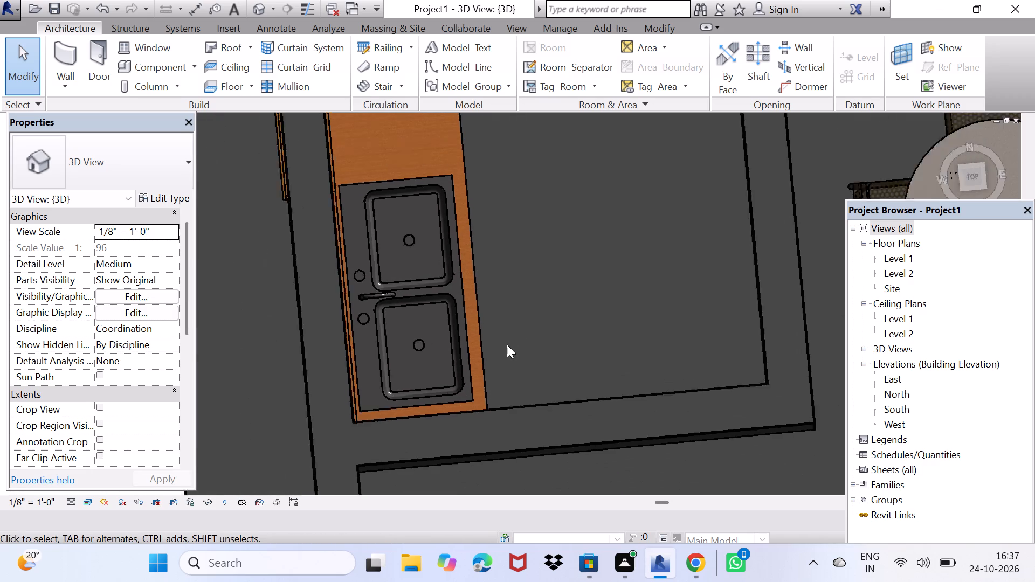
pyautogui.scroll(-2, 507, 344)
pyautogui.moveTo(586, 393); pyautogui.dragTo(554, 404, button='middle')
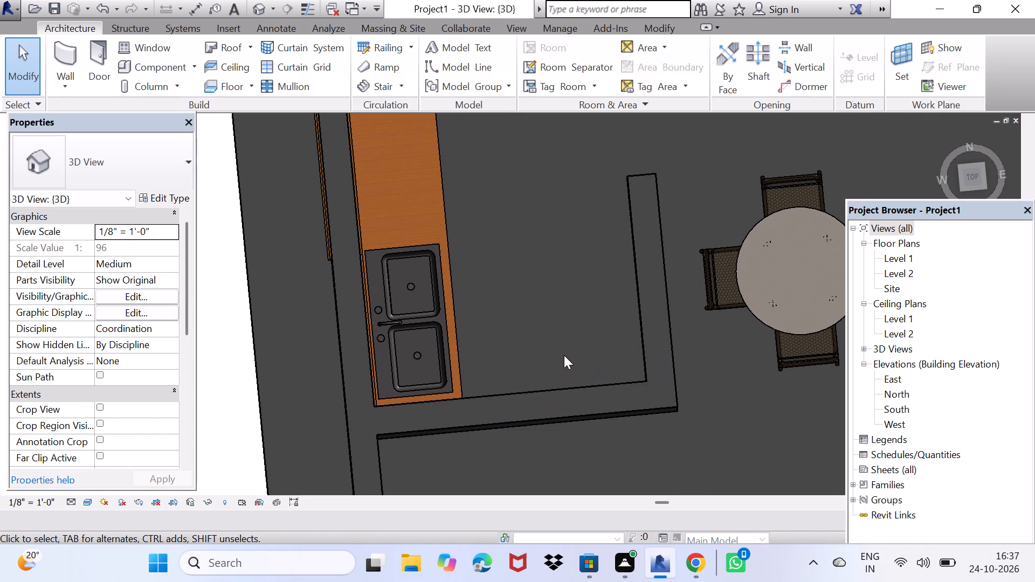
pyautogui.press('space')
pyautogui.moveTo(581, 351); pyautogui.dragTo(615, 416, button='middle')
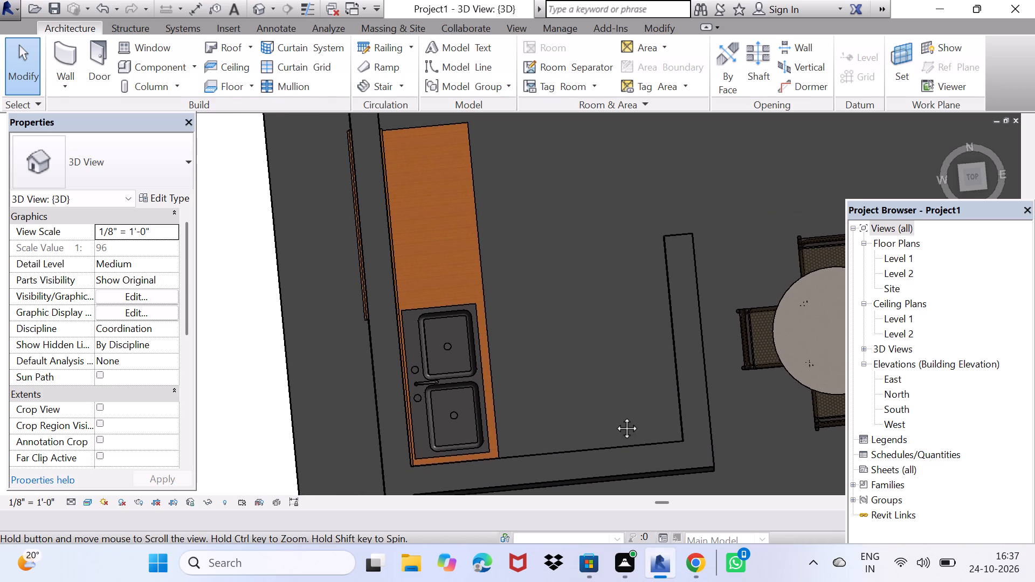
pyautogui.moveTo(615, 416); pyautogui.dragTo(657, 410, button='middle')
pyautogui.moveTo(643, 444); pyautogui.dragTo(638, 406, button='middle')
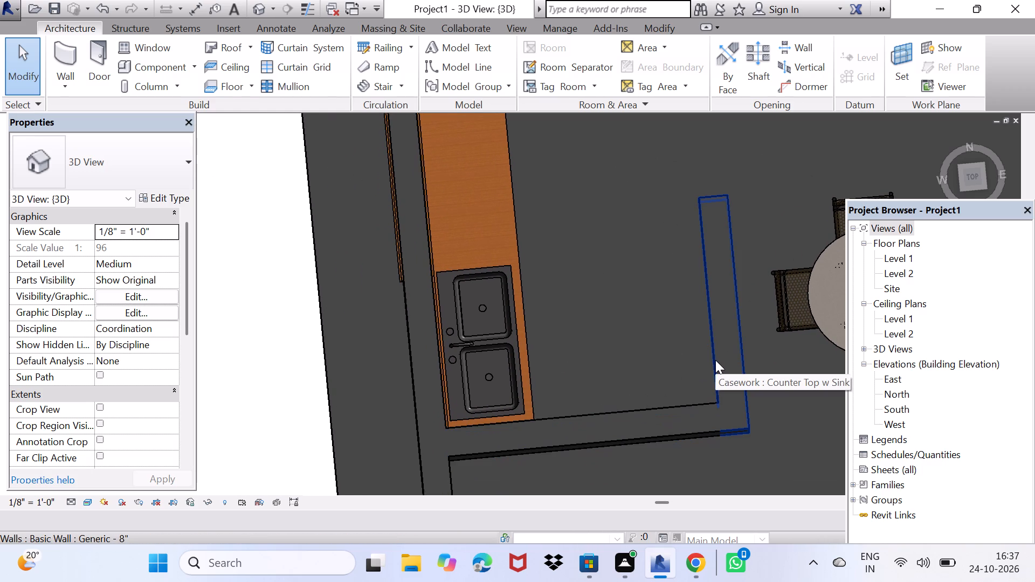
pyautogui.moveTo(598, 310); pyautogui.dragTo(555, 454, button='middle')
pyautogui.scroll(-1, 567, 351)
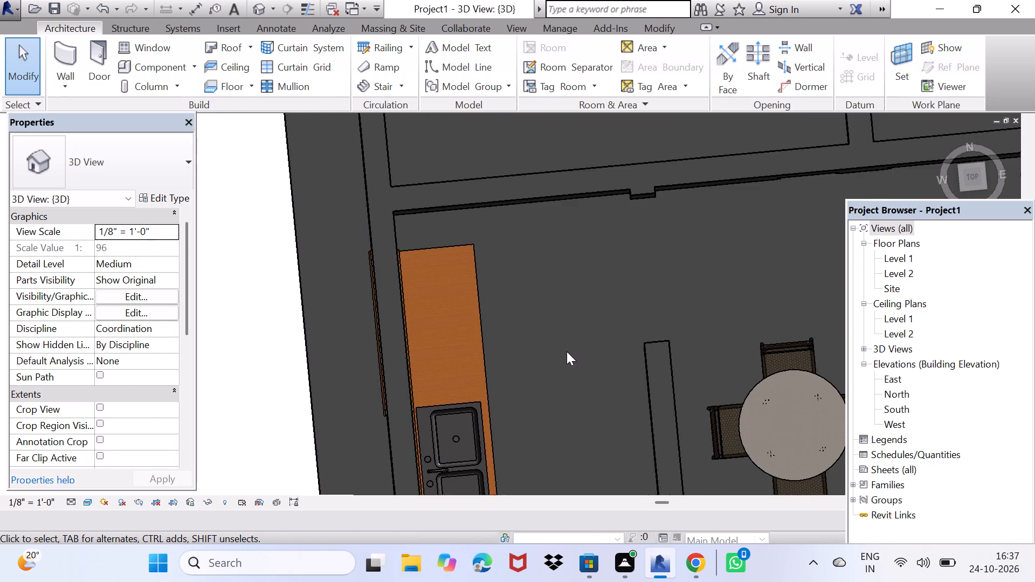
pyautogui.scroll(-2, 567, 351)
pyautogui.moveTo(499, 406); pyautogui.dragTo(500, 331, button='middle')
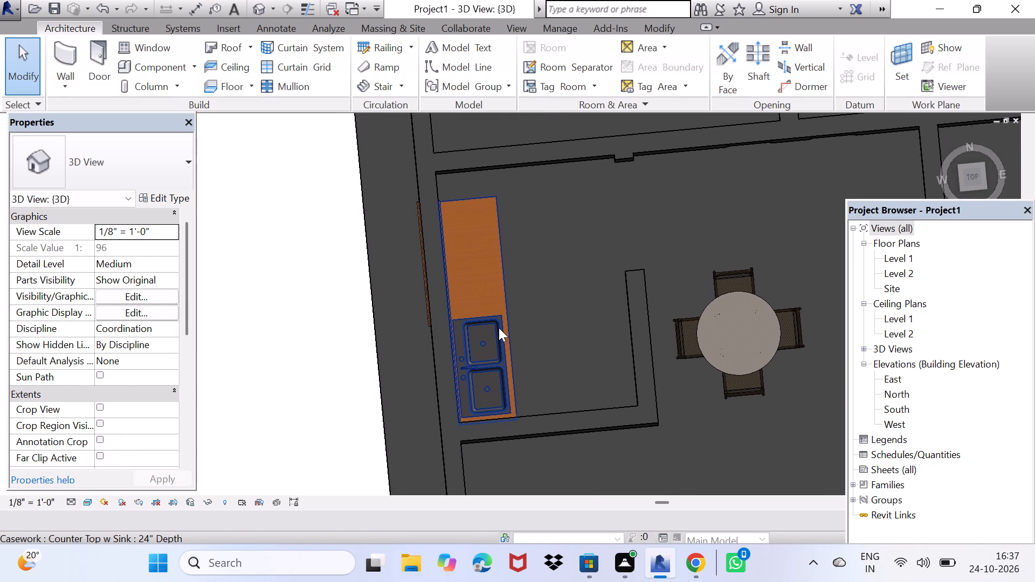
pyautogui.scroll(8, 440, 377)
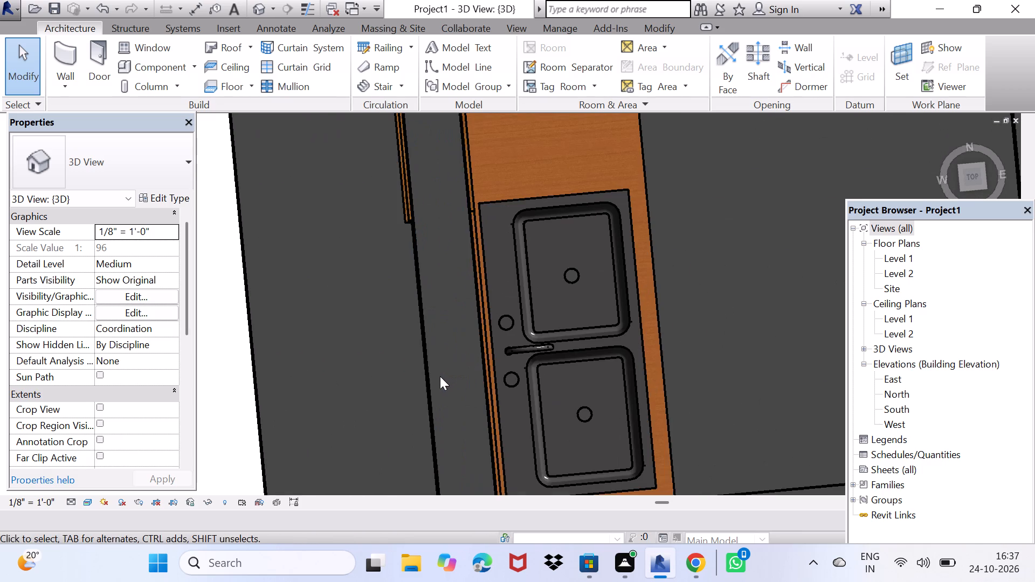
pyautogui.moveTo(463, 407); pyautogui.dragTo(429, 367, button='middle')
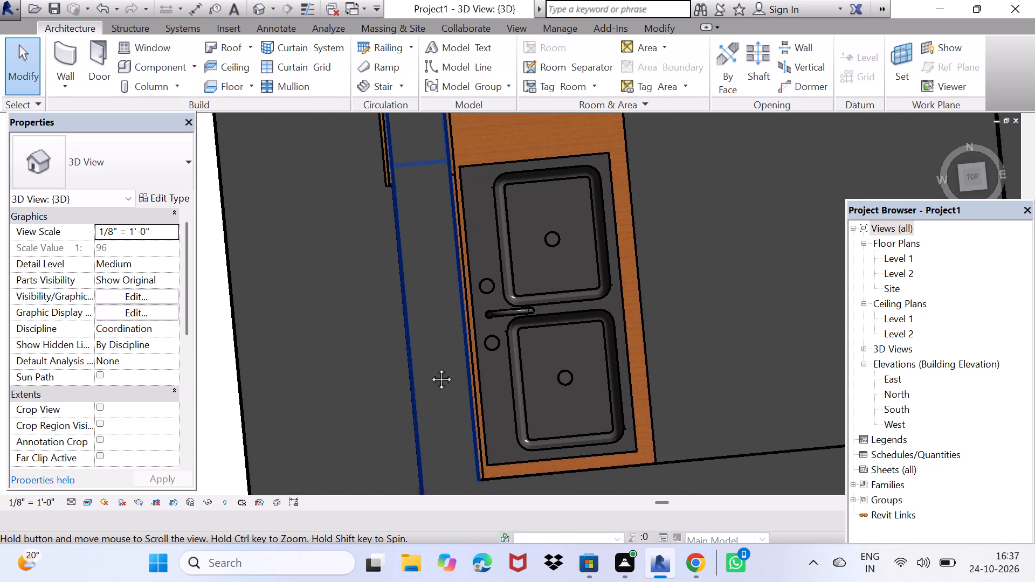
pyautogui.moveTo(429, 367); pyautogui.dragTo(356, 343, button='middle')
pyautogui.moveTo(390, 378); pyautogui.dragTo(392, 313, button='middle')
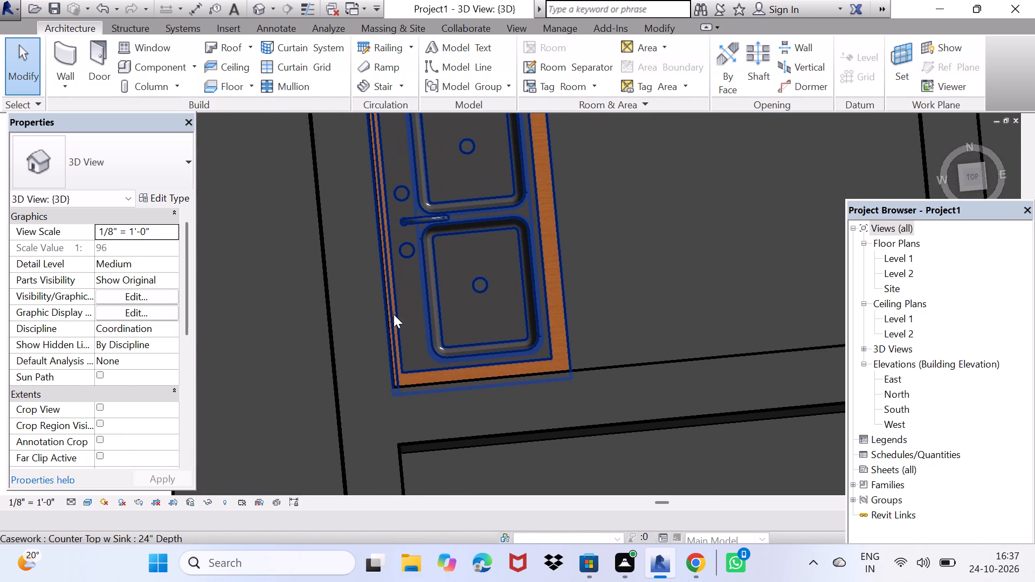
# Inspect the kitchen counter and double sink from above, and the casement windows in the west wall from outside.
pyautogui.moveTo(410, 295); pyautogui.dragTo(376, 473, button='middle')
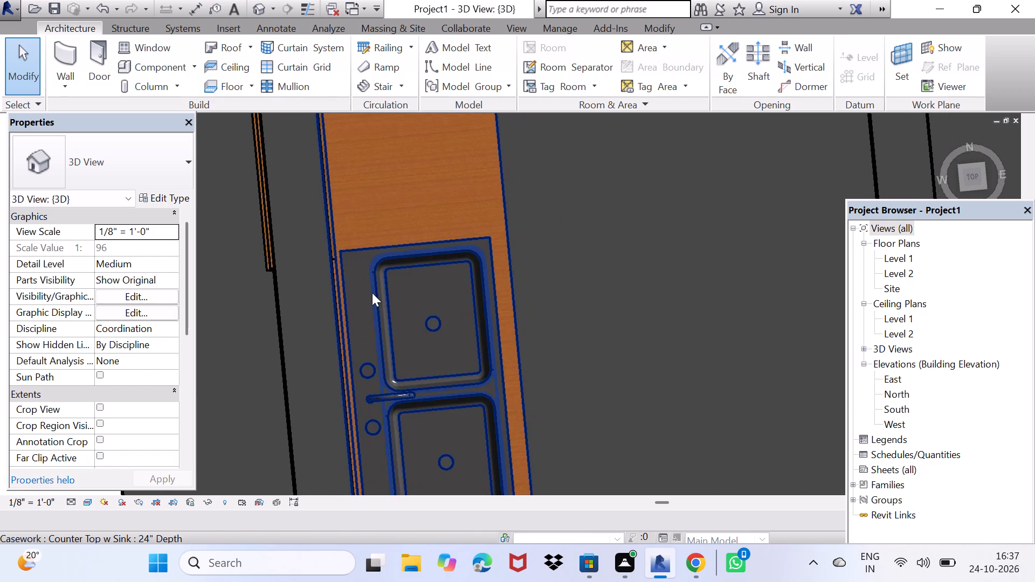
pyautogui.scroll(-2, 372, 293)
pyautogui.scroll(-2, 330, 356)
pyautogui.moveTo(341, 359); pyautogui.dragTo(383, 335, button='middle')
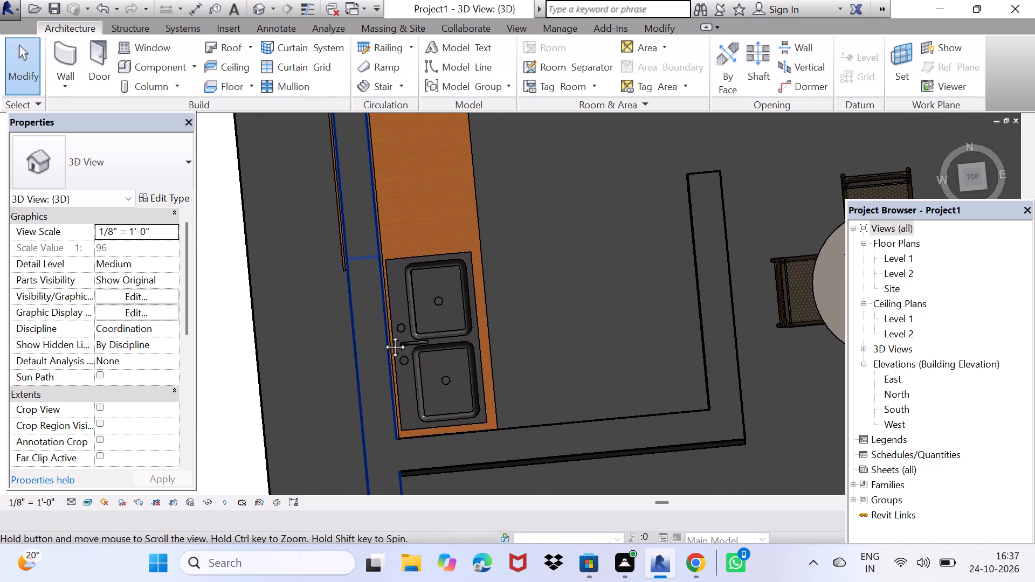
pyautogui.moveTo(383, 335); pyautogui.dragTo(383, 334, button='middle')
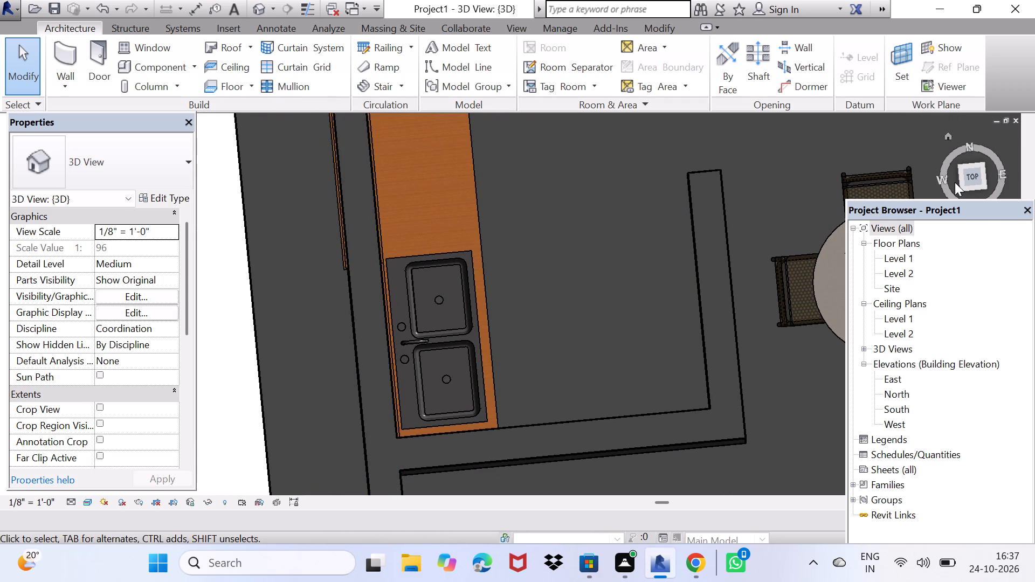
pyautogui.click(947, 177)
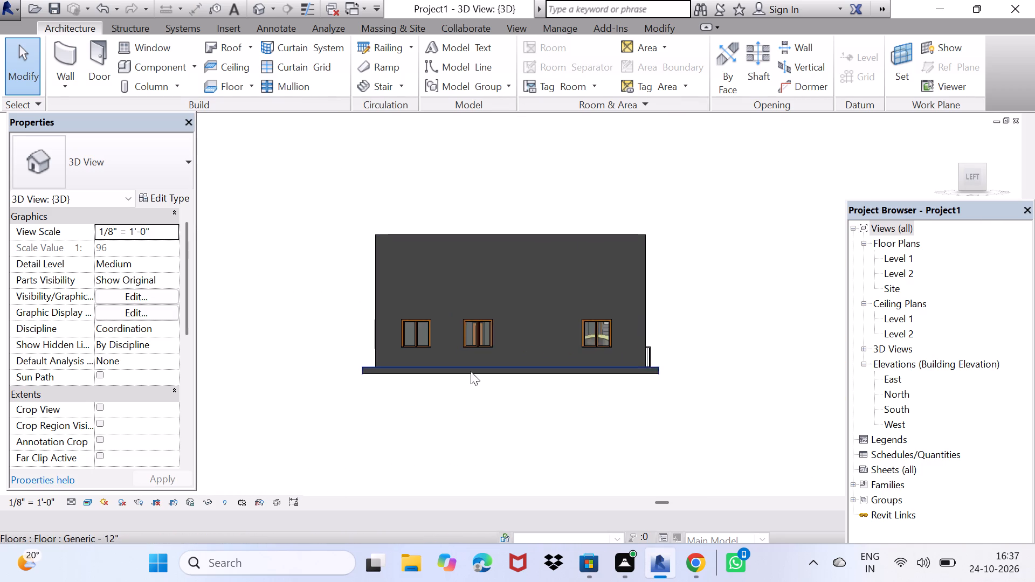
pyautogui.scroll(2, 471, 371)
pyautogui.scroll(3, 542, 328)
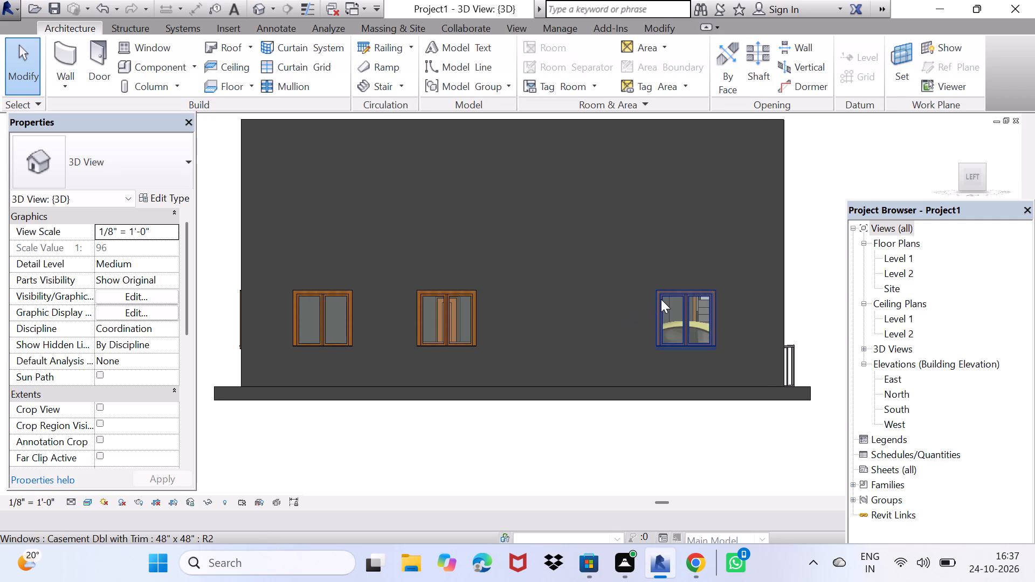
pyautogui.click(661, 299)
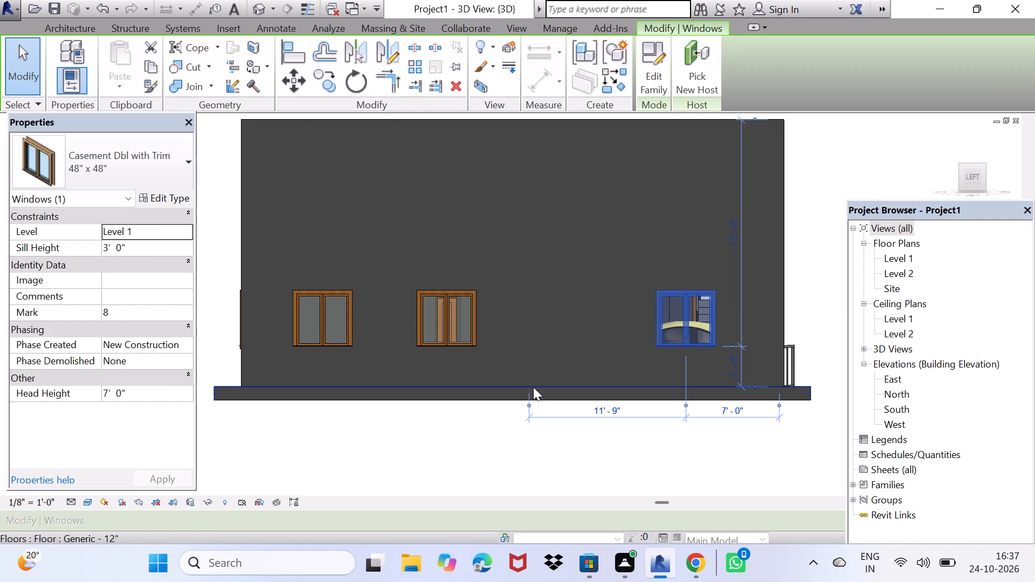
pyautogui.moveTo(519, 461); pyautogui.dragTo(524, 422)
pyautogui.moveTo(621, 329); pyautogui.dragTo(585, 339, button='middle')
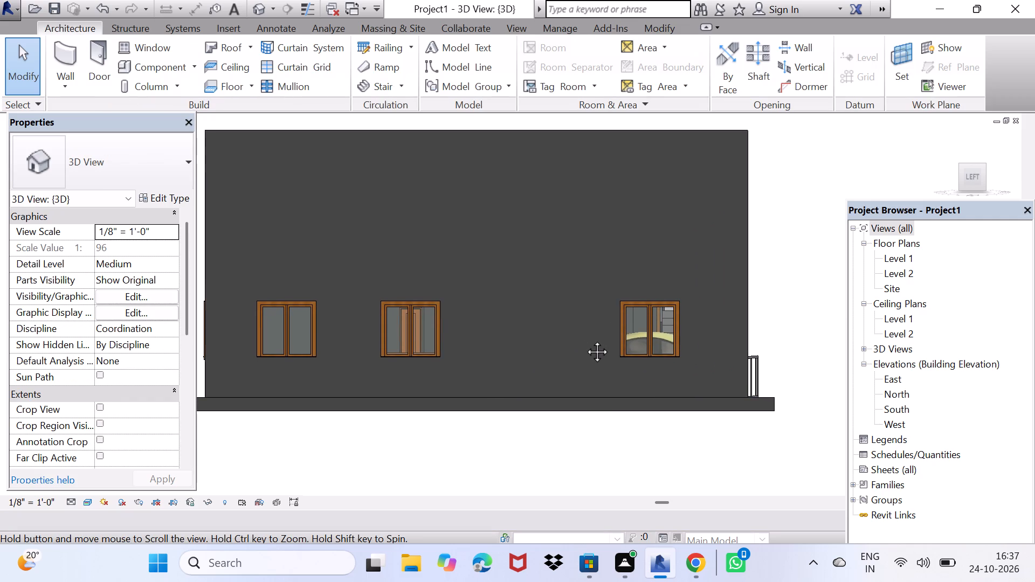
# Nudge the Generic - 8" front wall beside the car parking eastward to widen the entrance opening.
pyautogui.moveTo(585, 339); pyautogui.dragTo(419, 419, button='middle')
pyautogui.scroll(5, 447, 405)
pyautogui.moveTo(459, 400); pyautogui.dragTo(467, 387, button='middle')
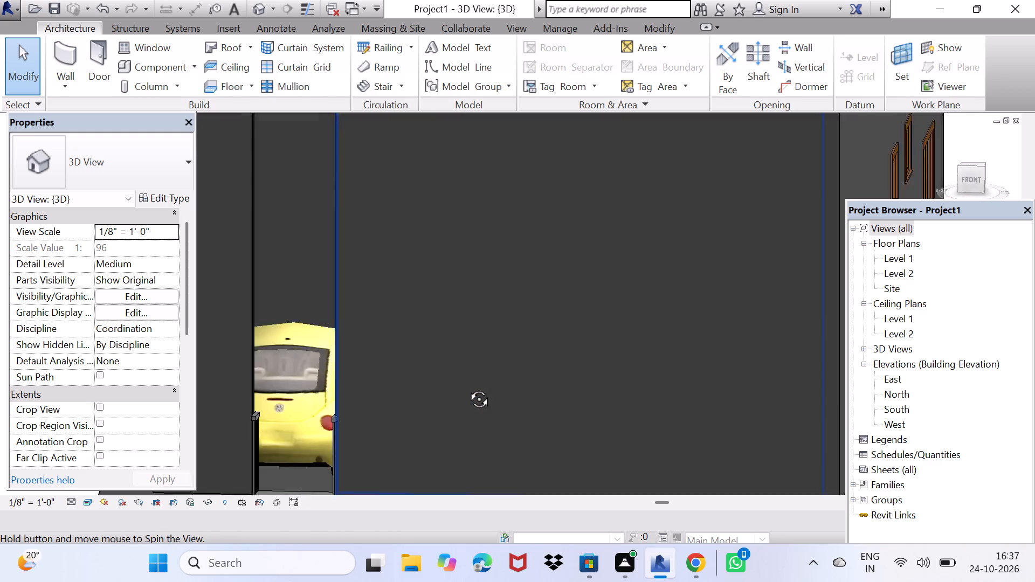
pyautogui.moveTo(467, 387); pyautogui.dragTo(507, 361, button='middle')
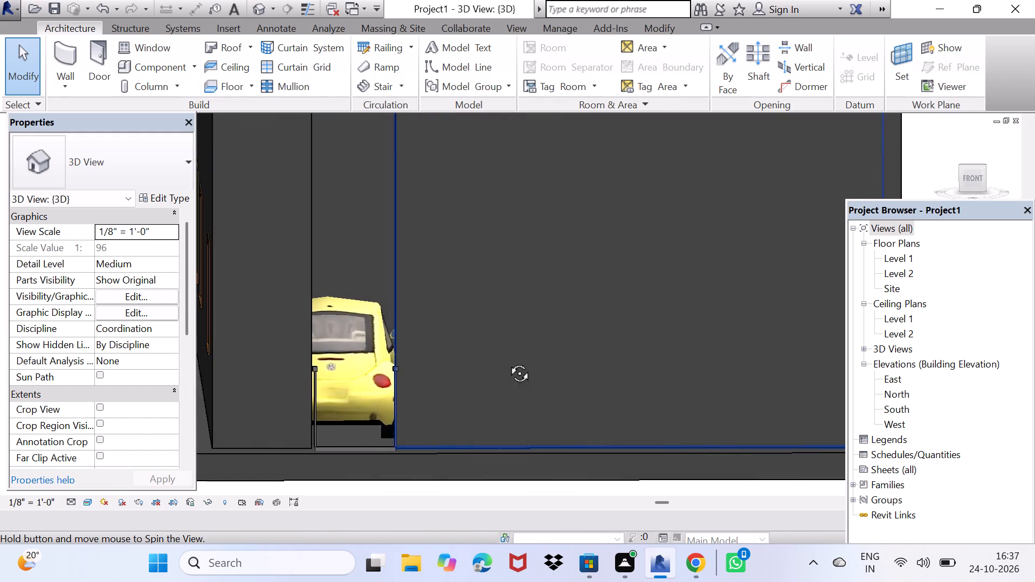
pyautogui.moveTo(507, 361); pyautogui.dragTo(579, 362, button='middle')
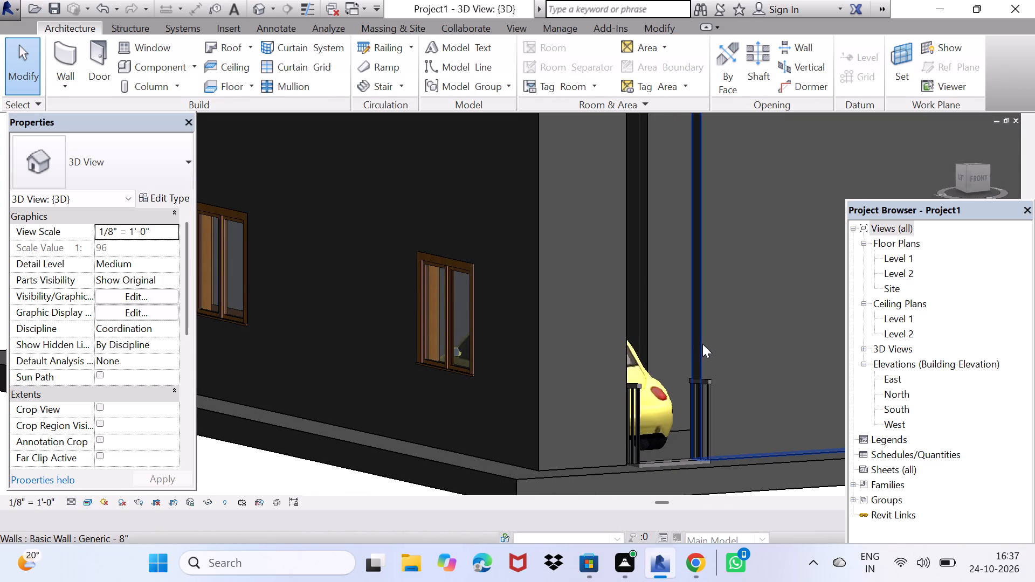
pyautogui.click(696, 342)
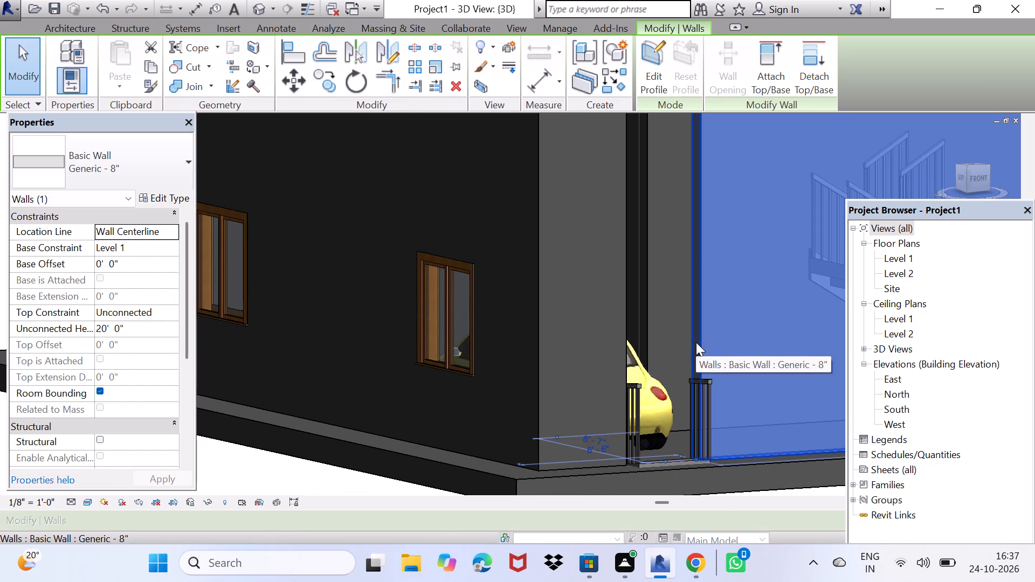
pyautogui.press('Right')
pyautogui.press('Right')
pyautogui.press('Right')
pyautogui.press('Right')
pyautogui.press('Right')
pyautogui.press('Right')
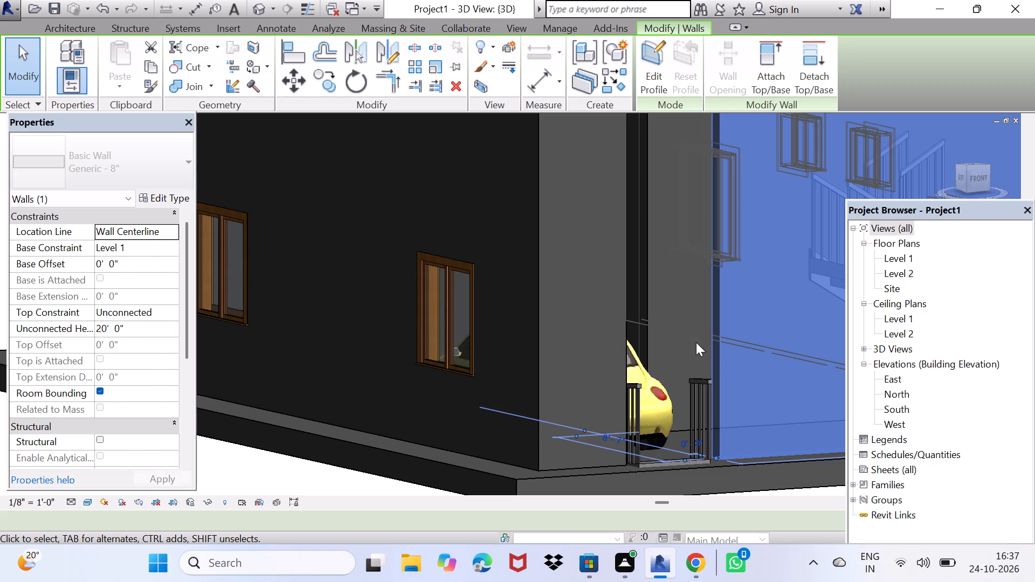
pyautogui.press('Right')
pyautogui.press('Right')
pyautogui.press('Right')
pyautogui.press('Right')
pyautogui.press('Right')
pyautogui.press('Right')
pyautogui.press('Right')
pyautogui.press('Right')
pyautogui.press('Right')
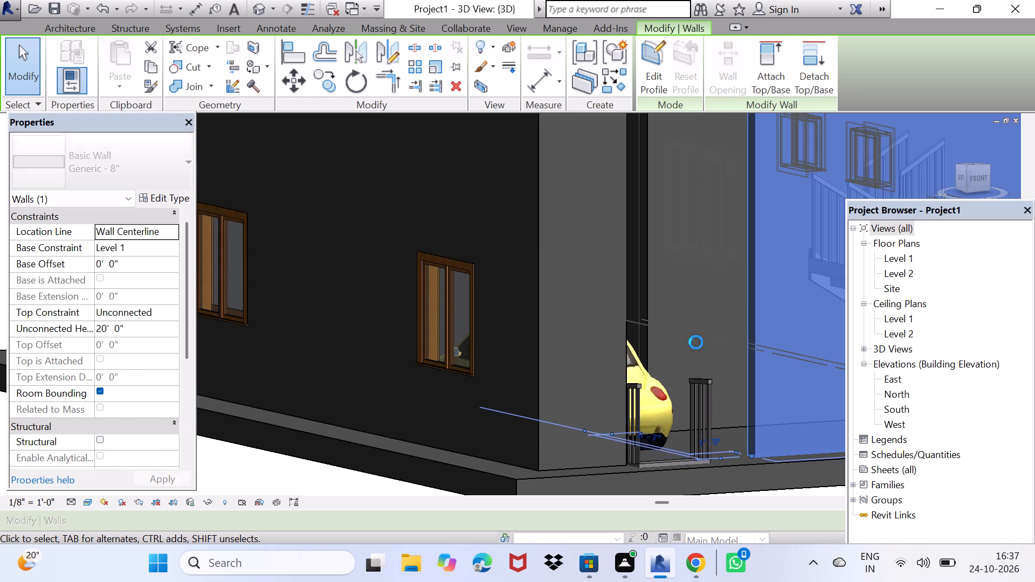
pyautogui.press('Right')
pyautogui.press('Right')
pyautogui.press('Right')
pyautogui.press('Right')
pyautogui.press('Right')
pyautogui.press('Right')
pyautogui.press('Right')
pyautogui.press('Right')
pyautogui.press('Right')
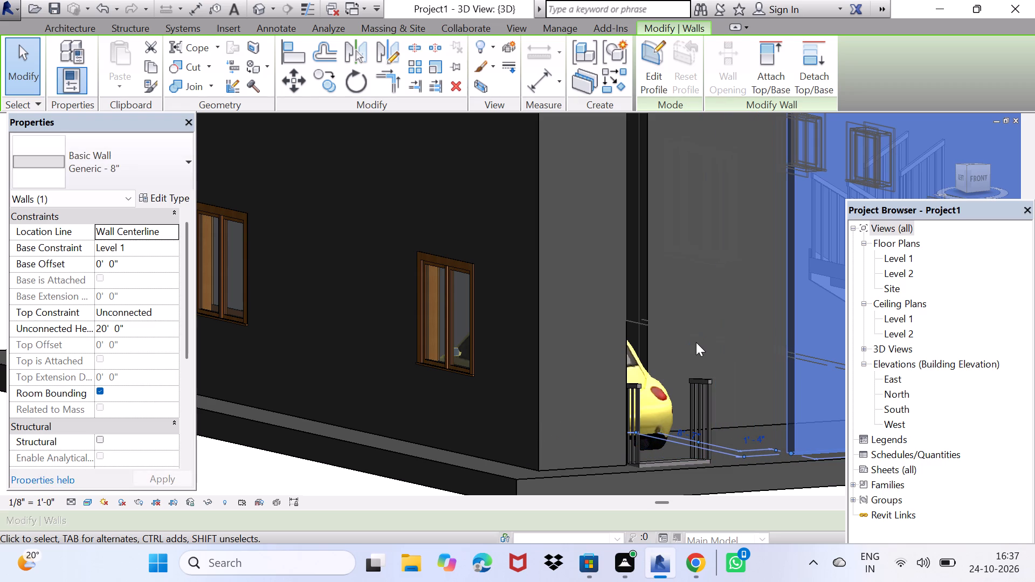
pyautogui.press('space')
pyautogui.moveTo(696, 342); pyautogui.dragTo(710, 315)
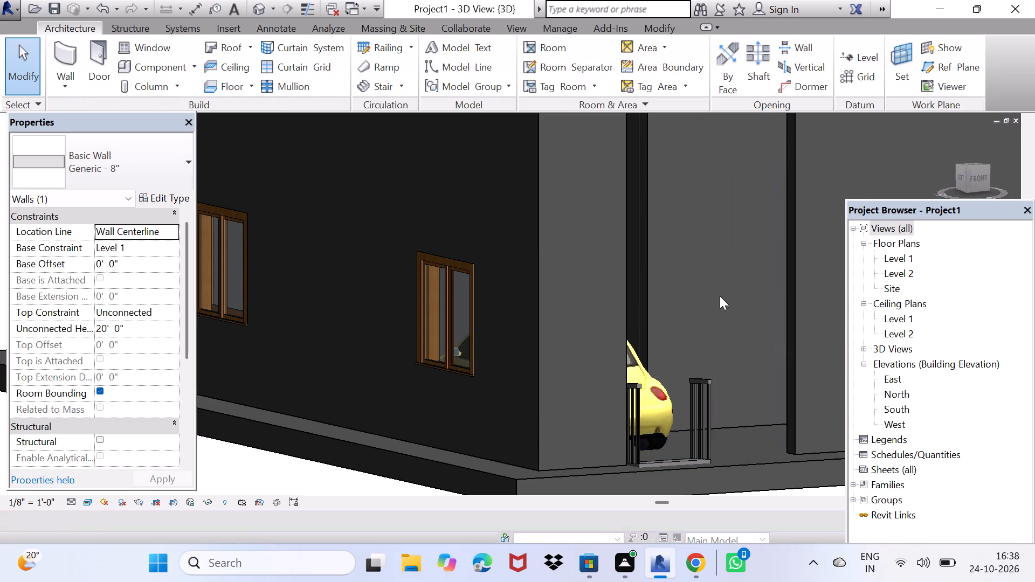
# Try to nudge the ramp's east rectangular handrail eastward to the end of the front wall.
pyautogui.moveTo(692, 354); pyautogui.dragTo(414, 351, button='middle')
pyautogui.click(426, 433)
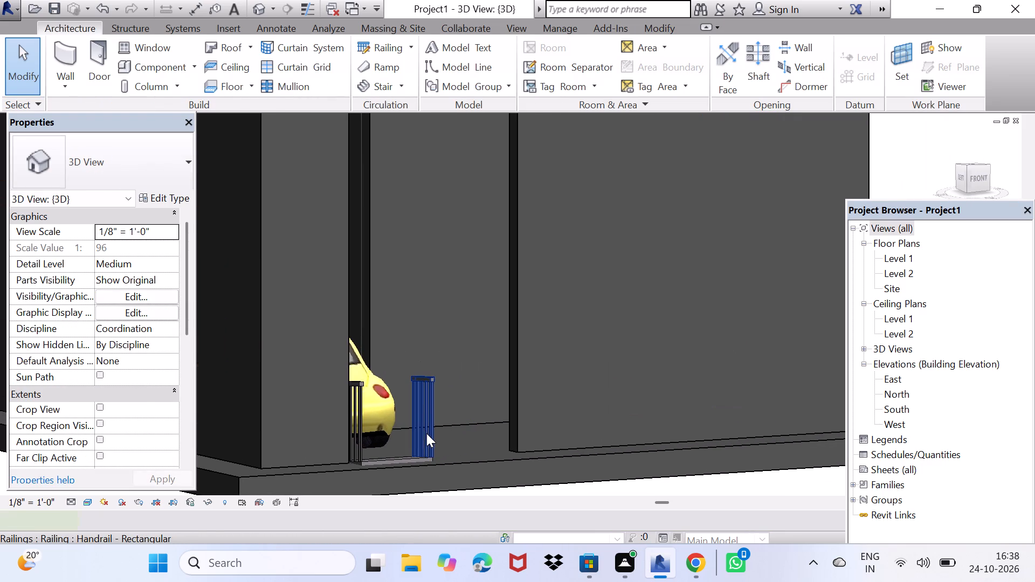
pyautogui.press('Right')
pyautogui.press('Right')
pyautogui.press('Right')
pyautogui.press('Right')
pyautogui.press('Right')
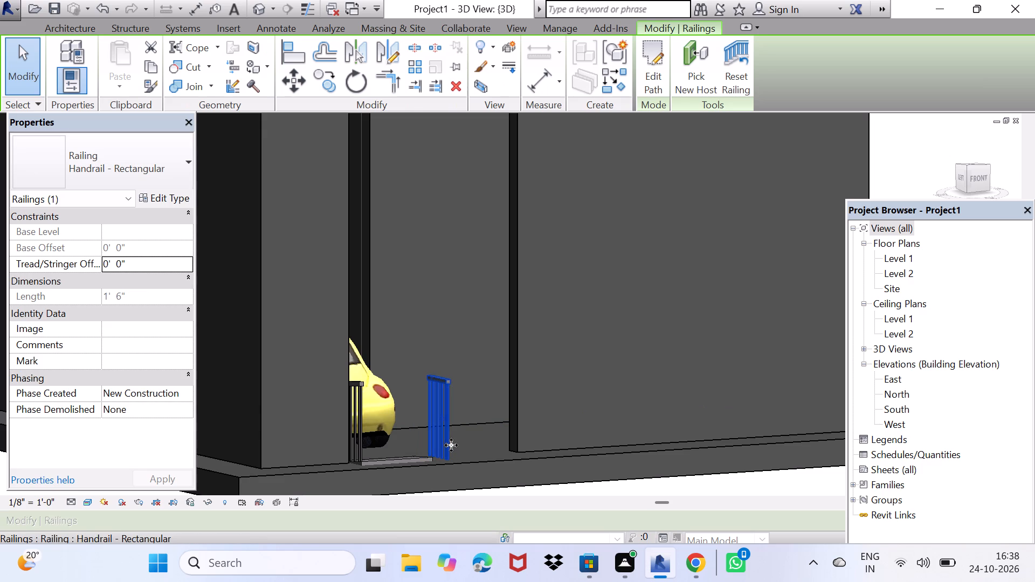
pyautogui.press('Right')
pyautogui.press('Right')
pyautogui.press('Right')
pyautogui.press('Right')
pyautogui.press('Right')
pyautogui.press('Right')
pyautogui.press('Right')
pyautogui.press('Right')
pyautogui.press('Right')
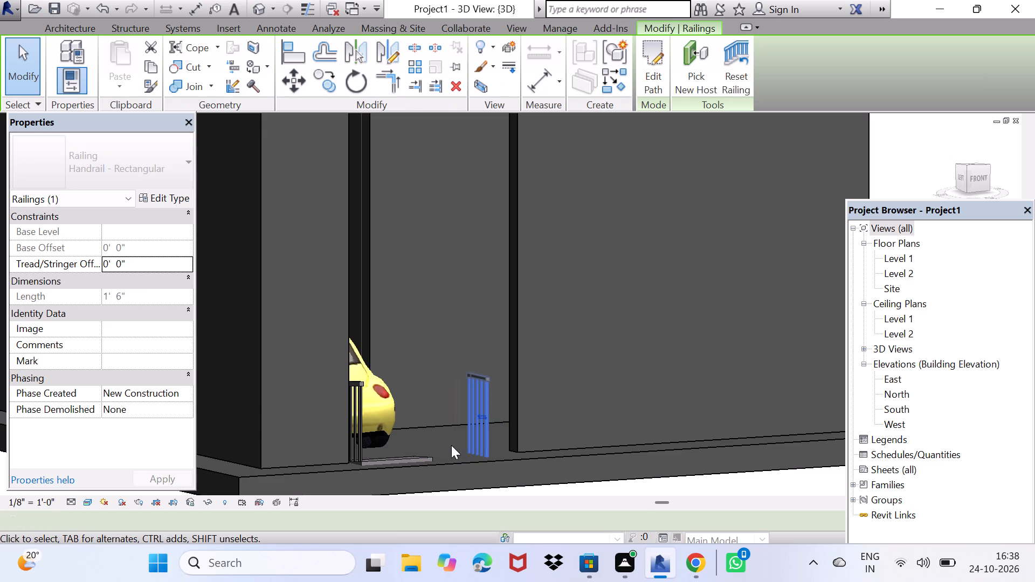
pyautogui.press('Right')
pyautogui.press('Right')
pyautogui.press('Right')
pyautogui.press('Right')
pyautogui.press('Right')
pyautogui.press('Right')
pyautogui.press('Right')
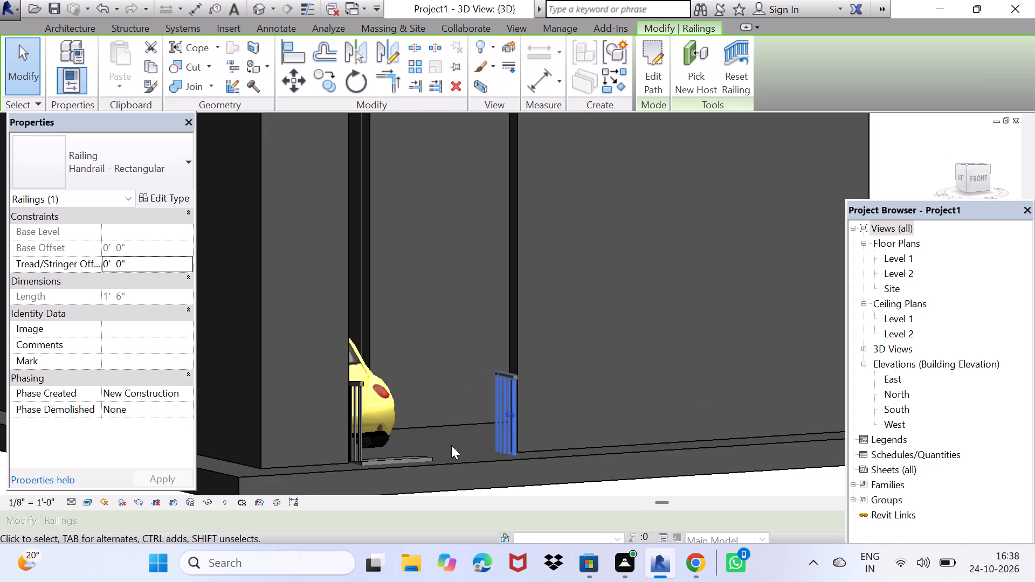
# Nudge the car parking entrance ramp eastward, away from the wall on its west side.
pyautogui.click(411, 458)
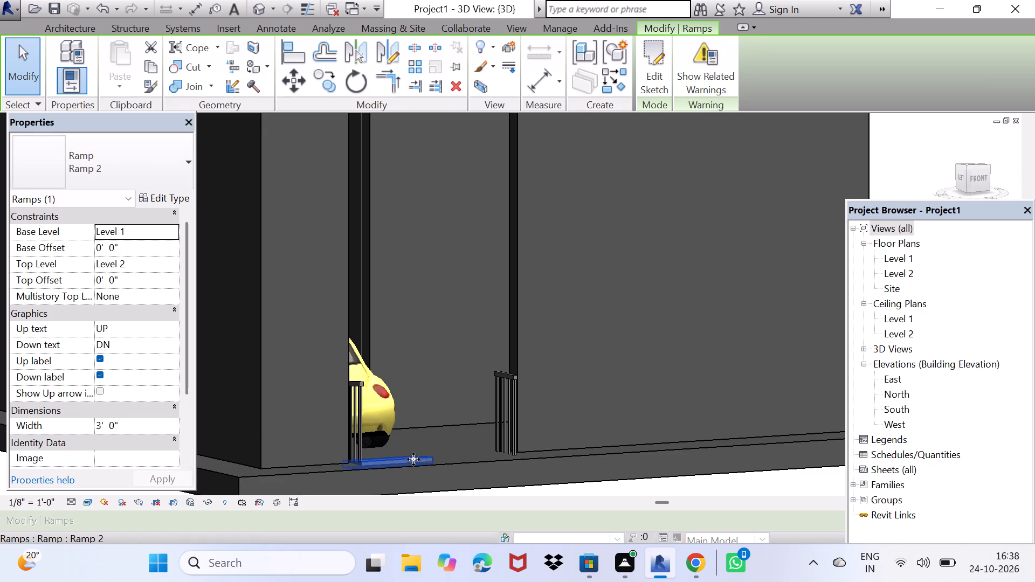
pyautogui.press('Right')
pyautogui.press('Right')
pyautogui.press('Right')
pyautogui.press('Right')
pyautogui.press('Right')
pyautogui.press('Right')
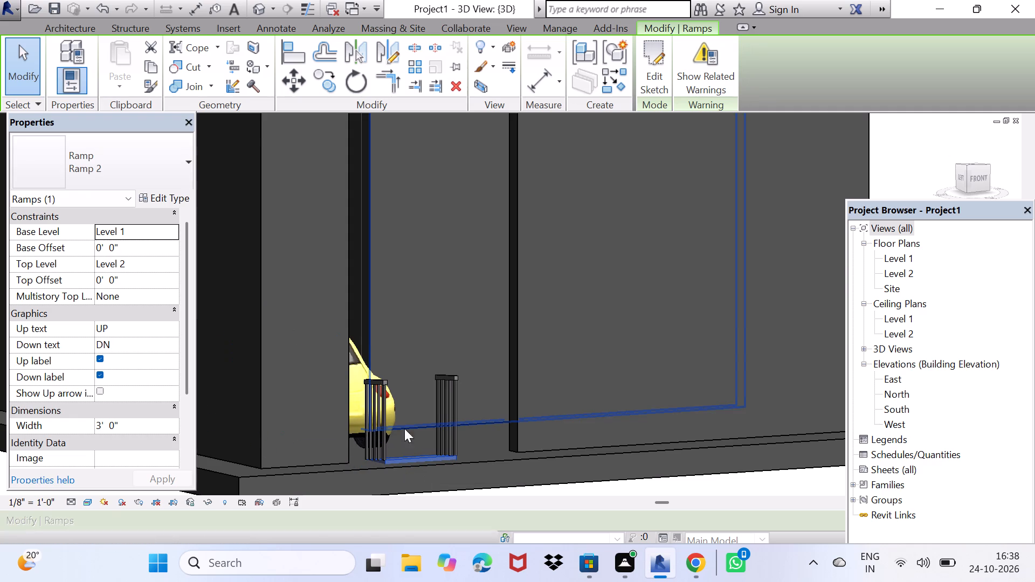
# Examine the ramp, its handrails, the parked car and the stair through the front opening from several angles.
pyautogui.moveTo(412, 424); pyautogui.dragTo(304, 452, button='middle')
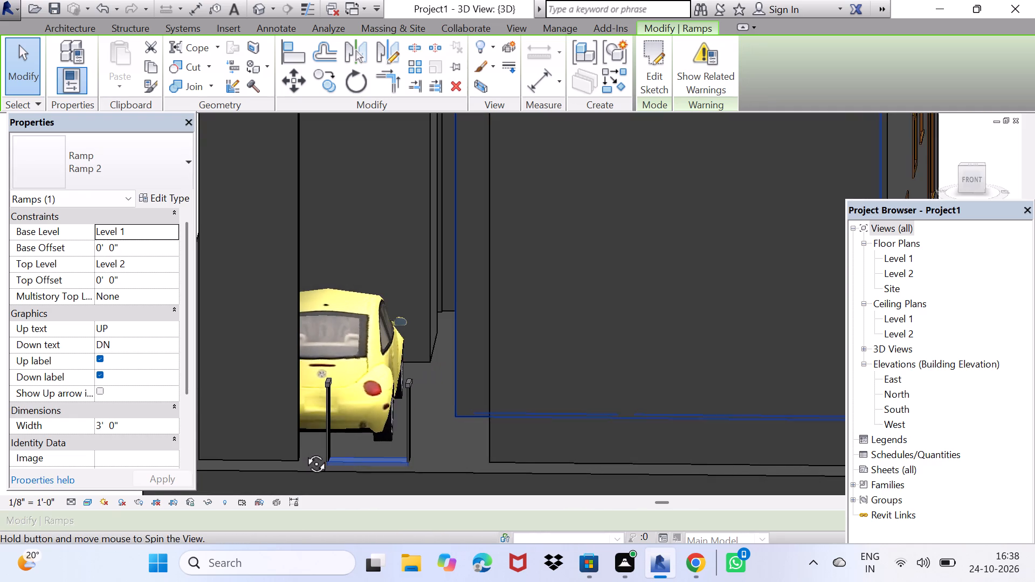
pyautogui.moveTo(304, 452); pyautogui.dragTo(305, 449, button='middle')
pyautogui.scroll(3, 345, 415)
pyautogui.moveTo(361, 449); pyautogui.dragTo(402, 435, button='middle')
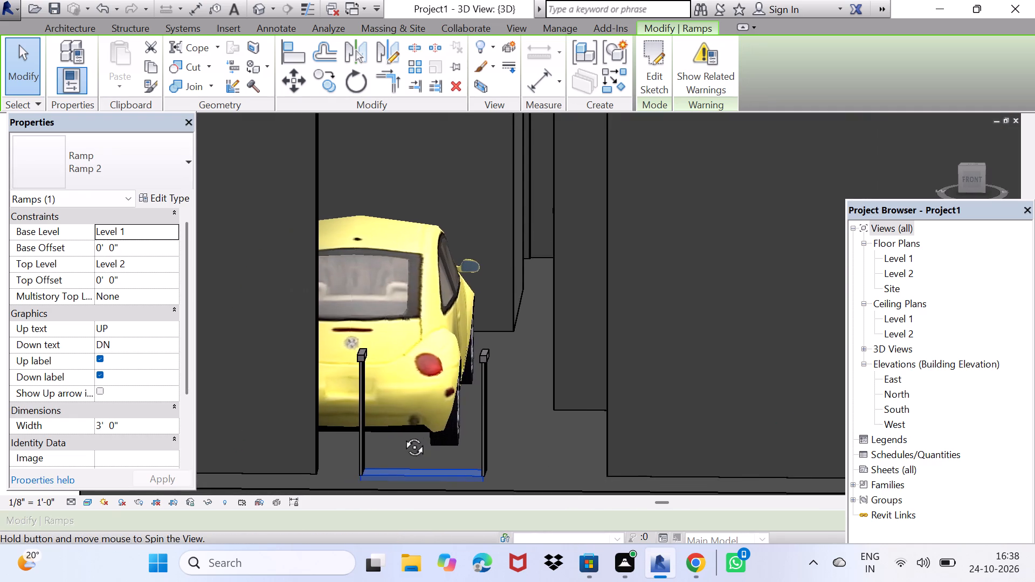
pyautogui.moveTo(402, 435); pyautogui.dragTo(535, 361, button='middle')
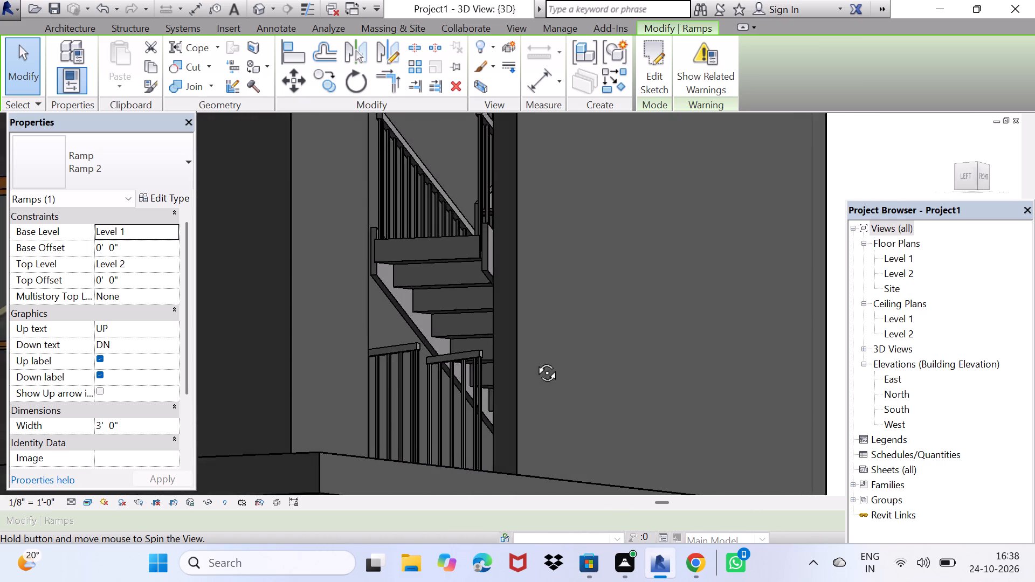
pyautogui.moveTo(535, 361); pyautogui.dragTo(392, 425, button='middle')
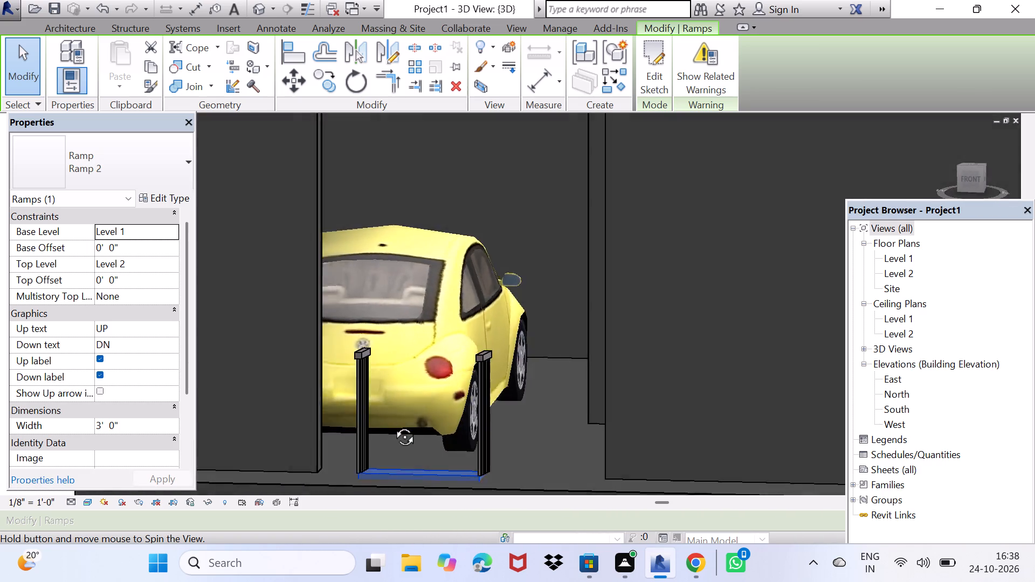
pyautogui.moveTo(392, 425); pyautogui.dragTo(406, 419, button='middle')
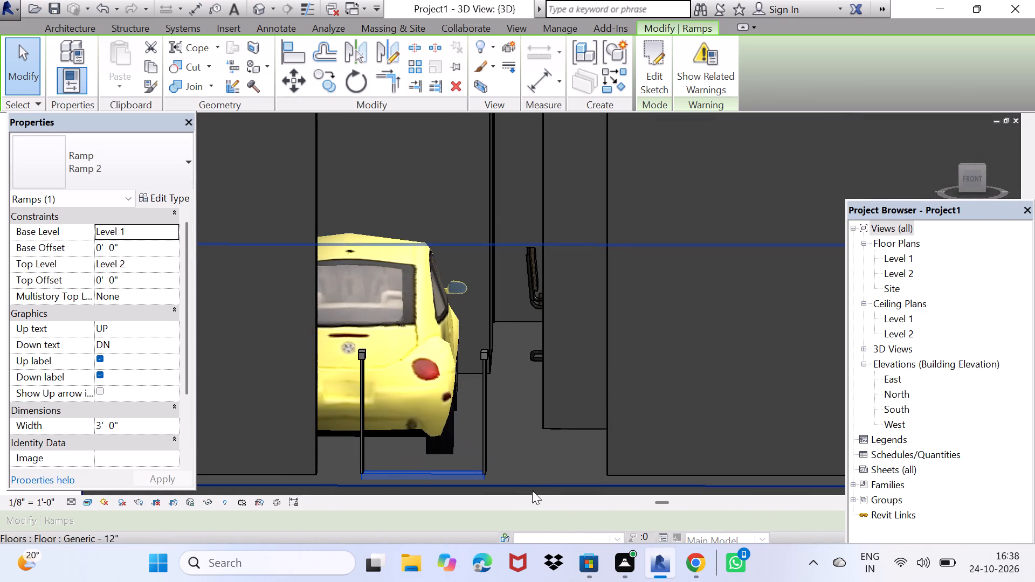
pyautogui.moveTo(509, 334); pyautogui.dragTo(619, 365, button='middle')
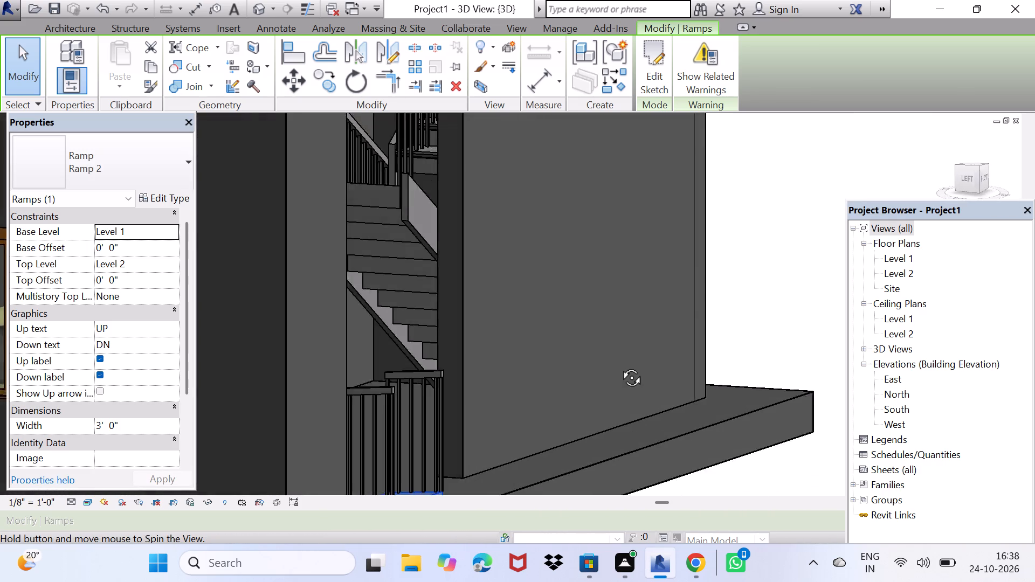
pyautogui.moveTo(619, 365); pyautogui.dragTo(601, 373, button='middle')
pyautogui.scroll(3, 389, 331)
pyautogui.scroll(4, 341, 334)
pyautogui.moveTo(340, 333); pyautogui.dragTo(272, 355, button='middle')
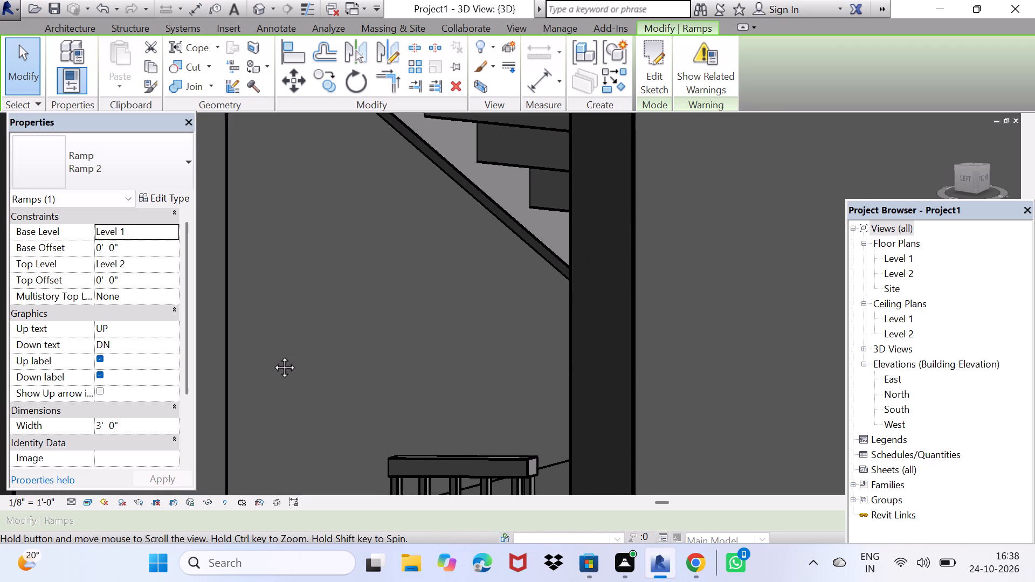
pyautogui.moveTo(272, 355); pyautogui.dragTo(236, 348, button='middle')
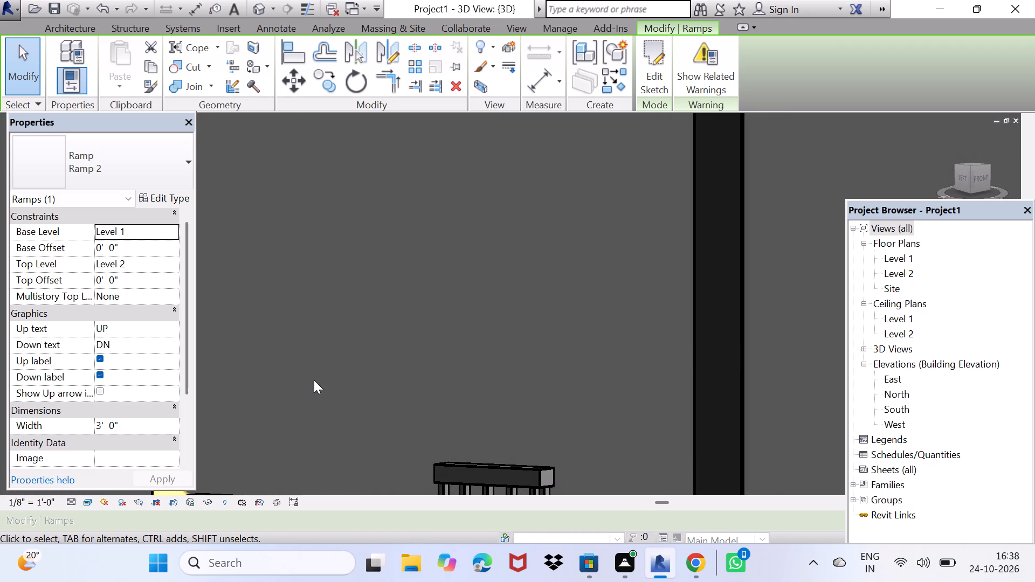
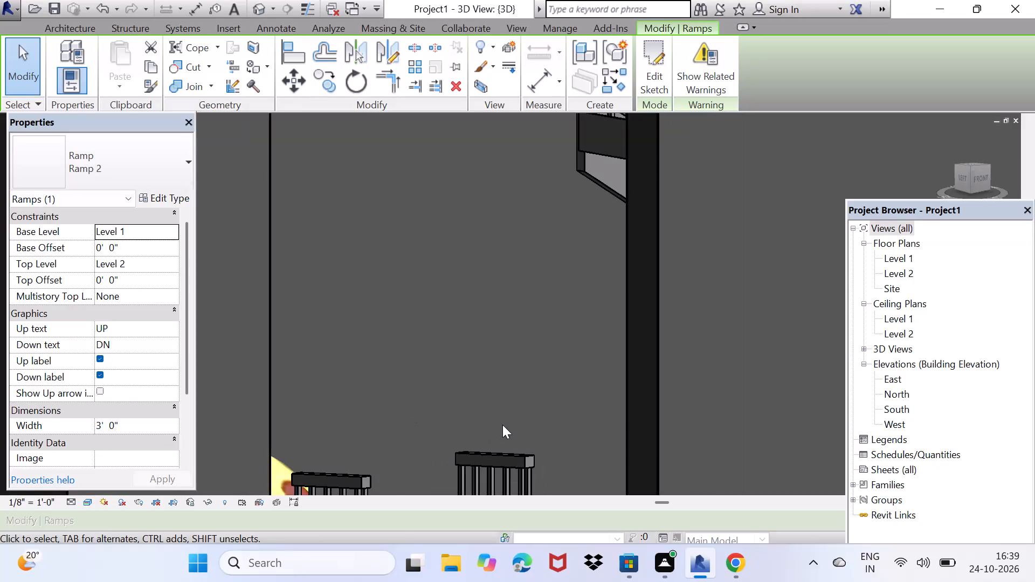
# Delete the car parking entrance ramp together with its two rectangular handrails.
pyautogui.moveTo(517, 418); pyautogui.dragTo(405, 327, button='middle')
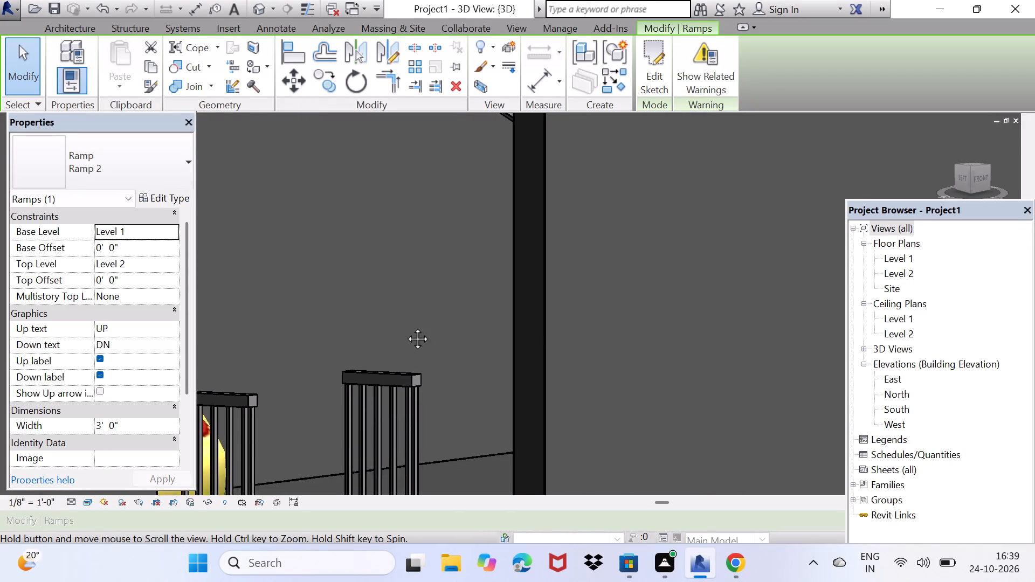
pyautogui.moveTo(405, 327); pyautogui.dragTo(329, 296, button='middle')
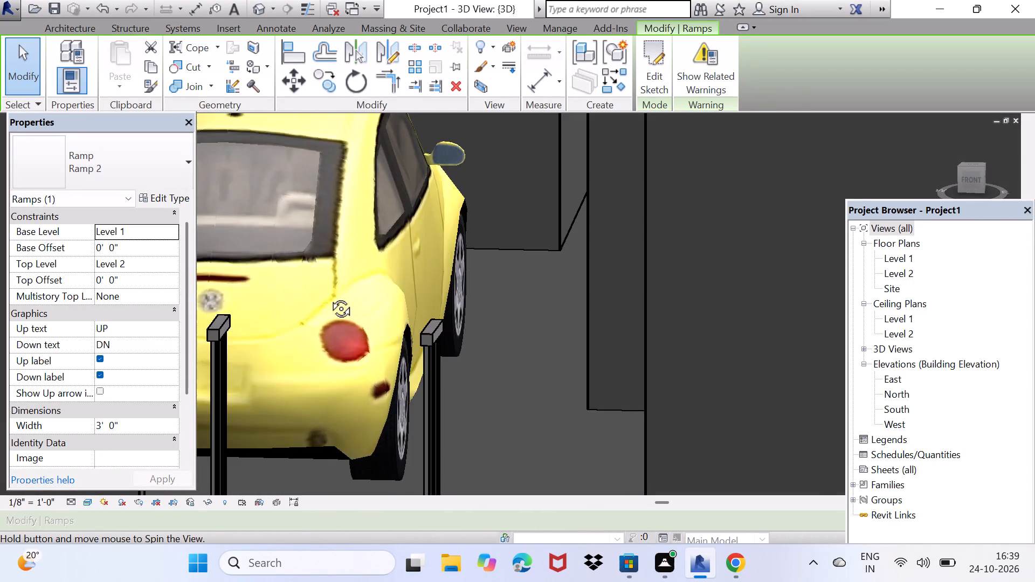
pyautogui.moveTo(329, 296); pyautogui.dragTo(349, 266, button='middle')
pyautogui.scroll(-5, 349, 266)
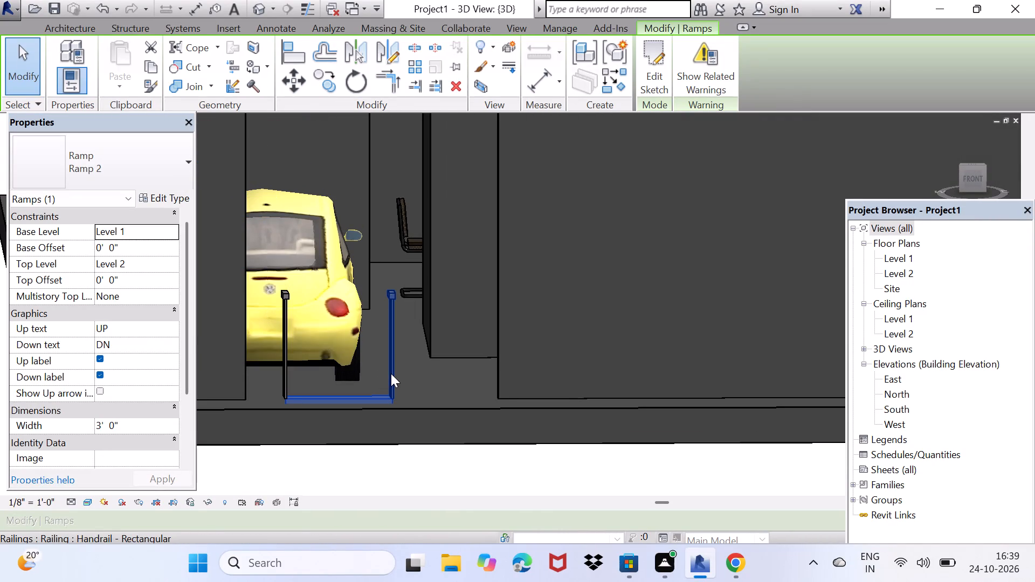
pyautogui.click(391, 373)
pyautogui.click(374, 401)
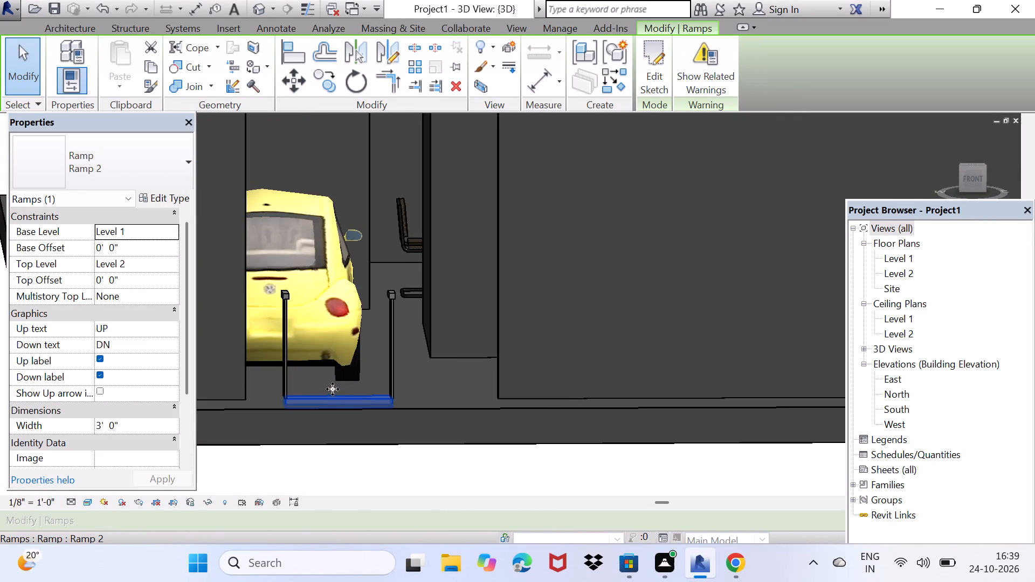
pyautogui.keyDown('ctrl'); pyautogui.click(288, 391); pyautogui.keyUp('ctrl')
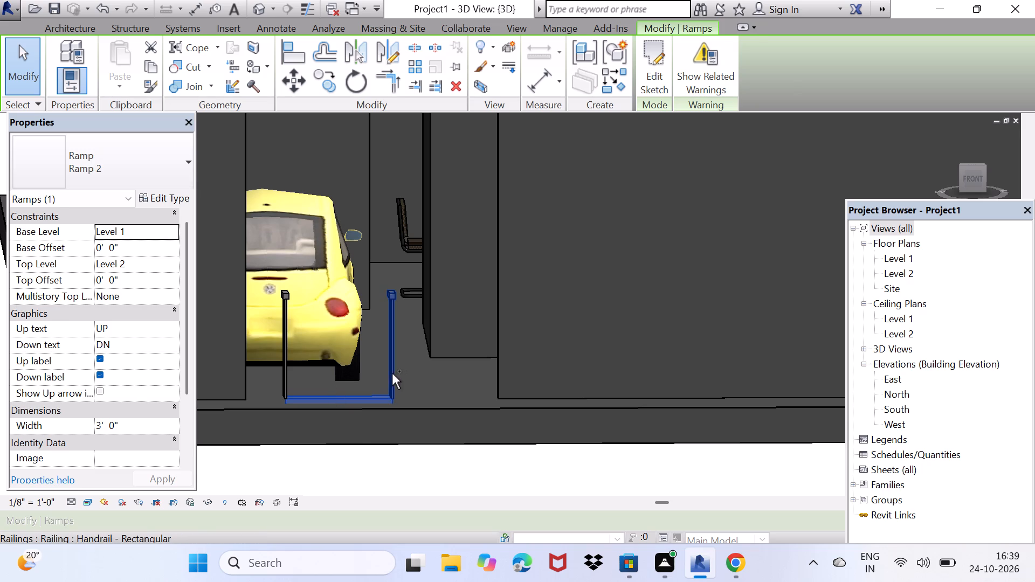
pyautogui.keyDown('ctrl'); pyautogui.click(392, 373); pyautogui.keyUp('ctrl')
pyautogui.keyDown('ctrl'); pyautogui.click(282, 387); pyautogui.keyUp('ctrl')
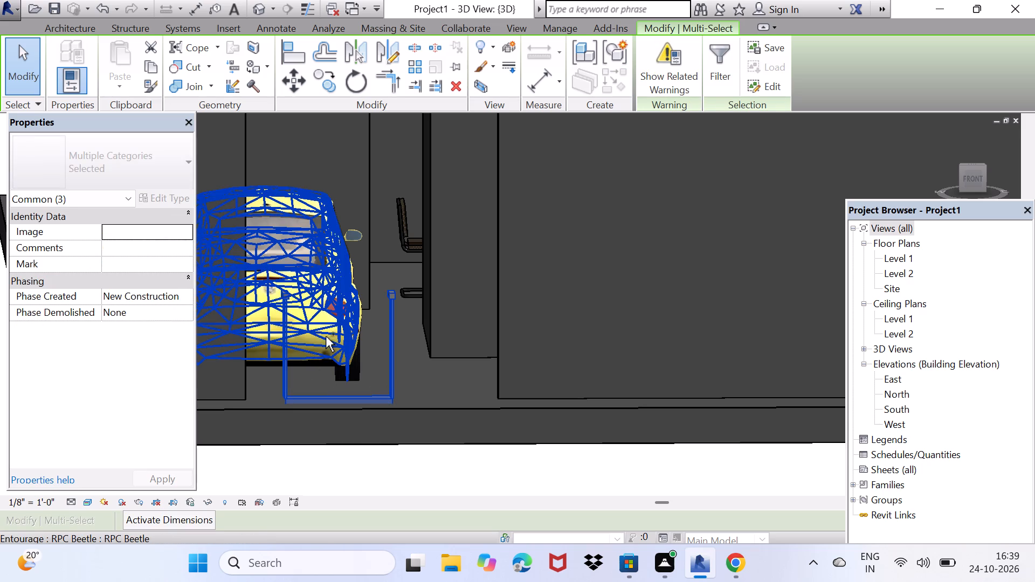
pyautogui.press('Delete')
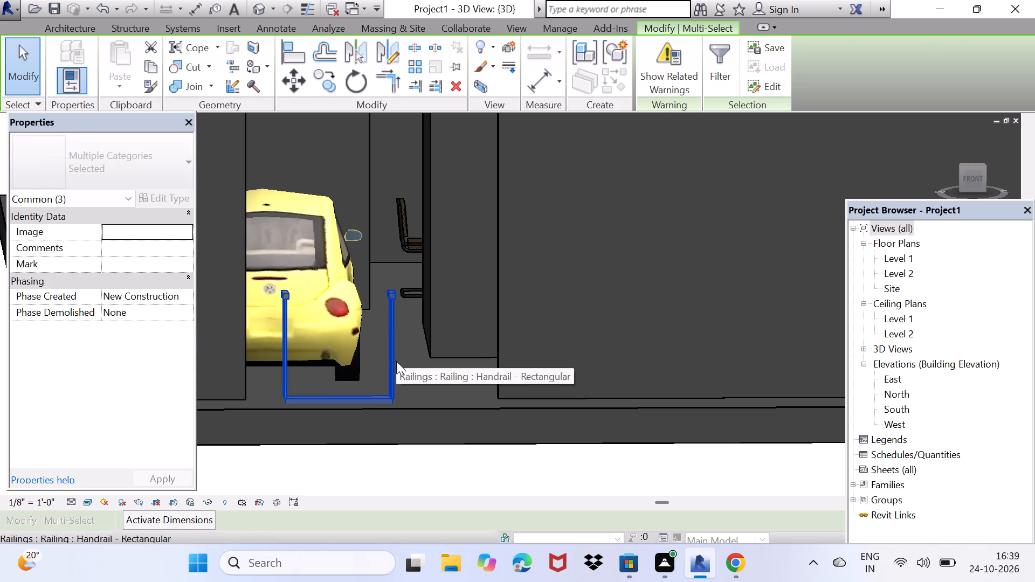
pyautogui.scroll(-7, 417, 363)
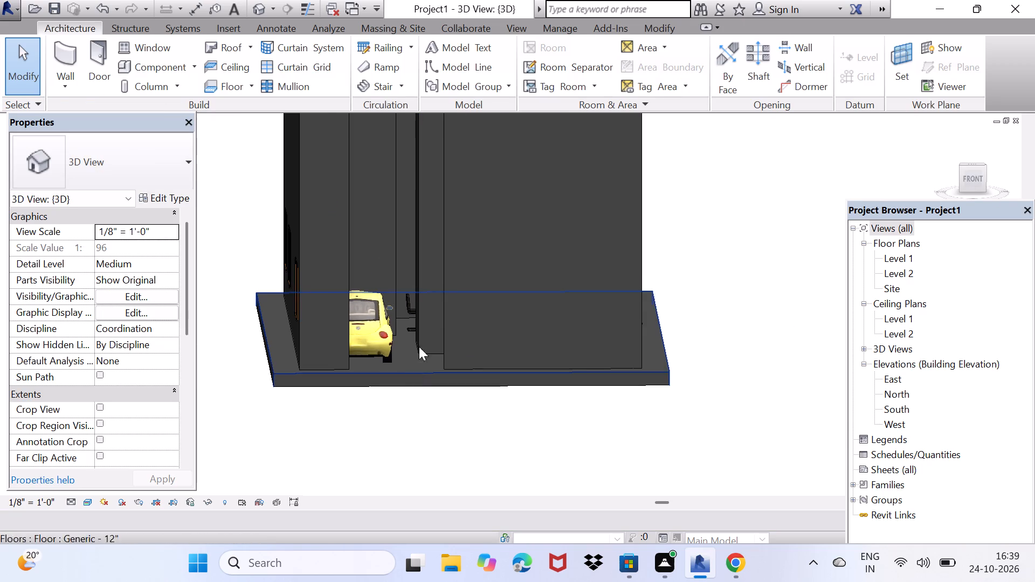
# Examine the whole house layout from directly above, dismissing any notifications that cover the view.
pyautogui.click(975, 165)
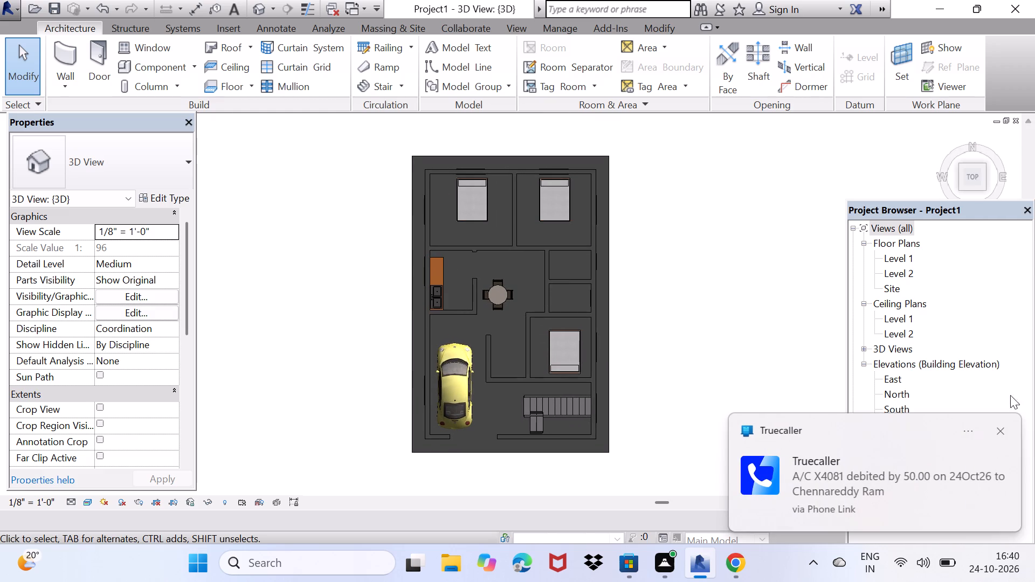
pyautogui.click(1007, 431)
pyautogui.moveTo(730, 406); pyautogui.dragTo(660, 420, button='middle')
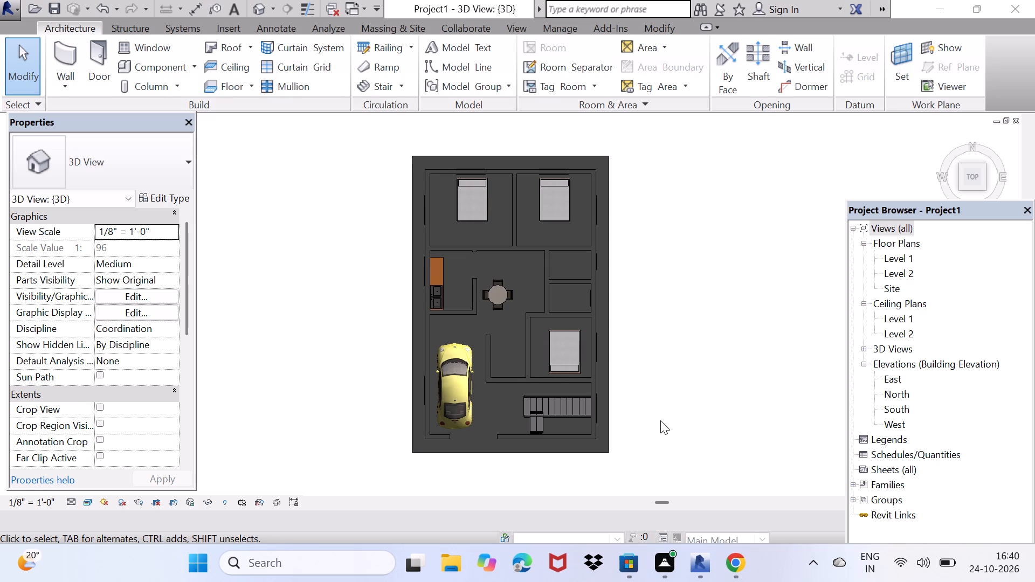
pyautogui.moveTo(660, 420); pyautogui.dragTo(660, 421, button='middle')
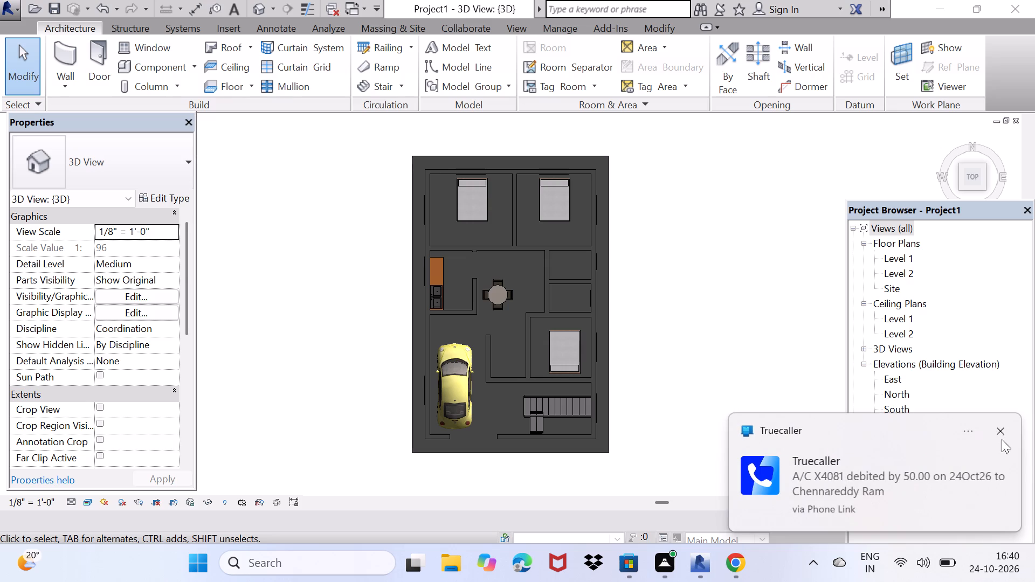
pyautogui.click(1004, 432)
pyautogui.moveTo(672, 373); pyautogui.dragTo(623, 394, button='middle')
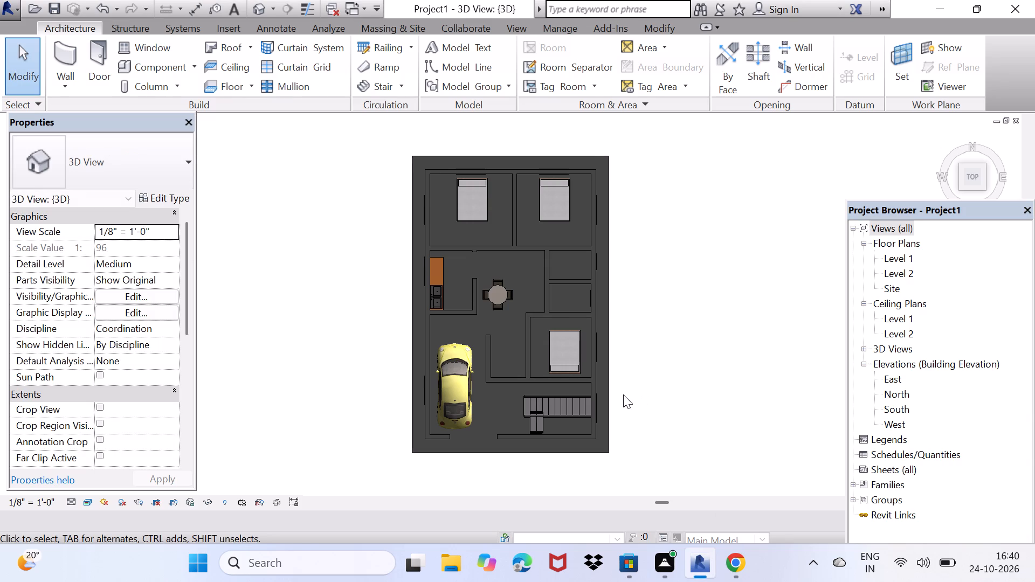
pyautogui.scroll(1, 489, 382)
pyautogui.moveTo(506, 315); pyautogui.dragTo(479, 342, button='middle')
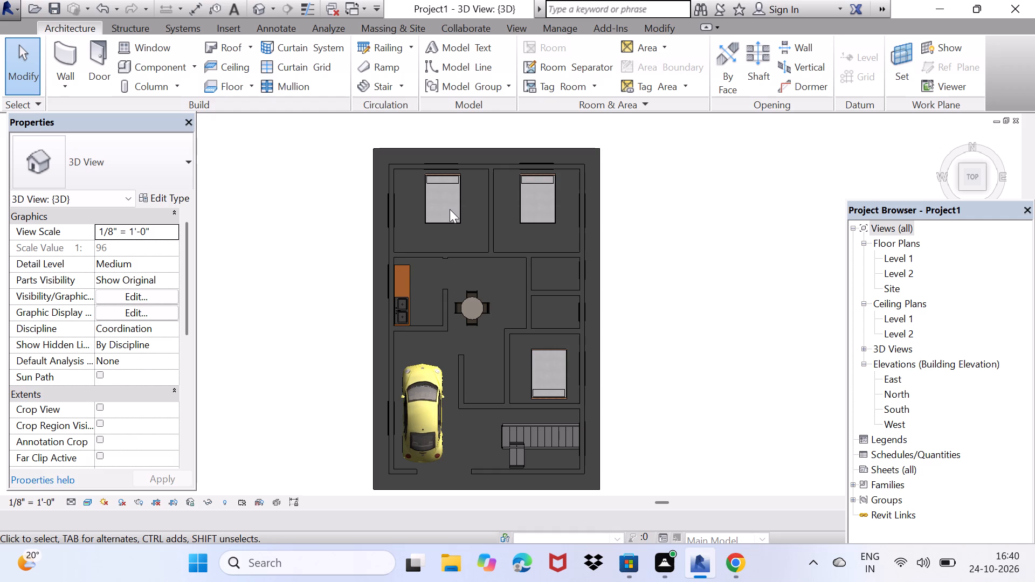
# Save the project as Project1, a Project Files (*.rvt) file, in the US Imperial folder.
pyautogui.keyDown('ctrl'); pyautogui.click(693, 250); pyautogui.keyUp('ctrl')
pyautogui.hotkey('ctrl', 's')
pyautogui.keyDown('ctrl'); pyautogui.click(693, 250); pyautogui.keyUp('ctrl')
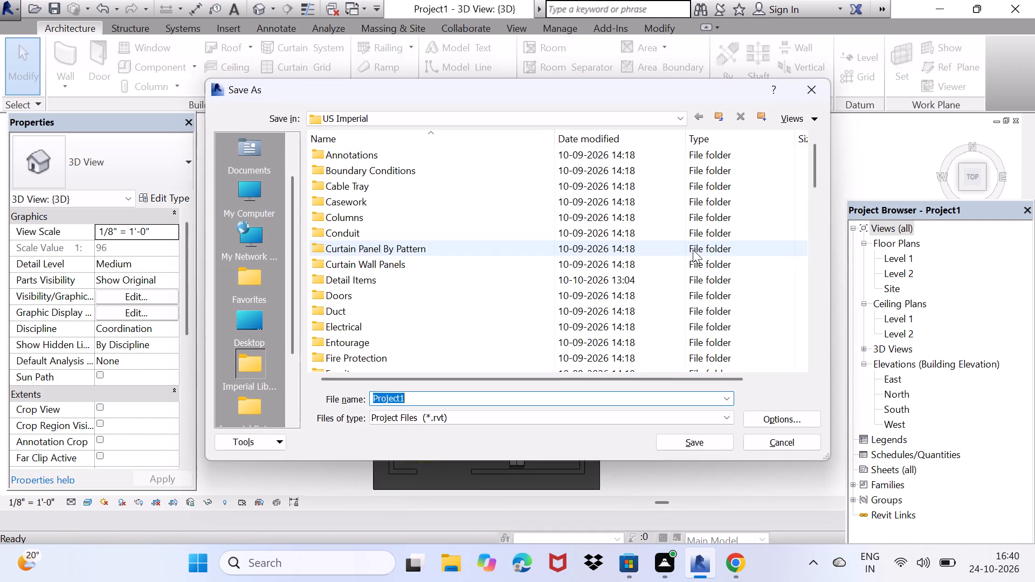
pyautogui.click(703, 448)
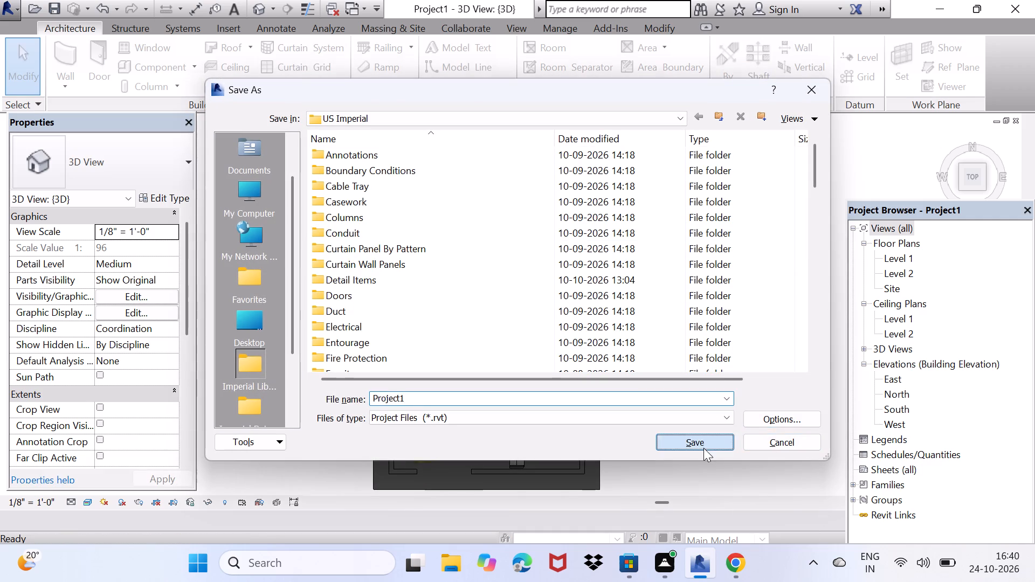
pyautogui.click(486, 289)
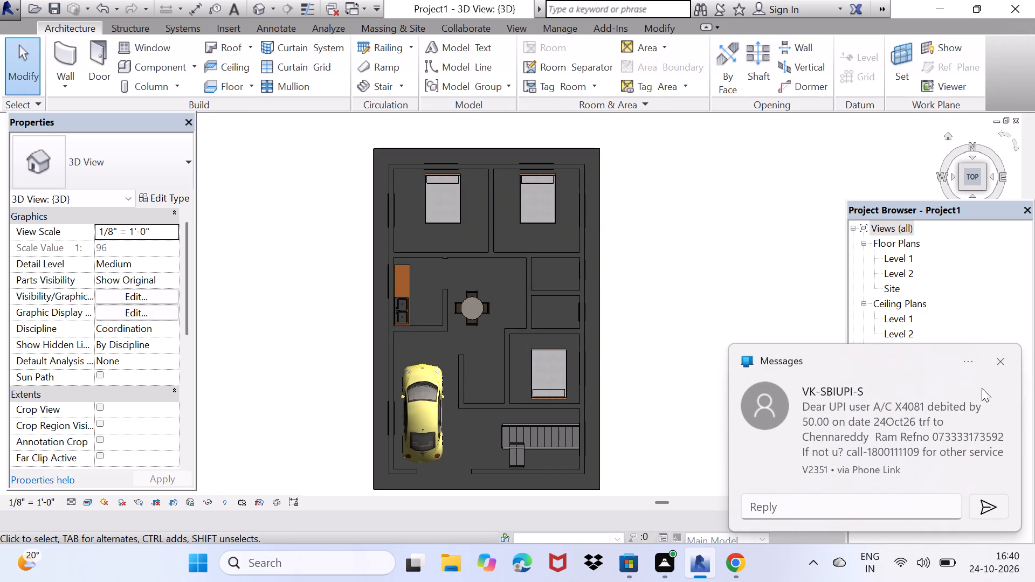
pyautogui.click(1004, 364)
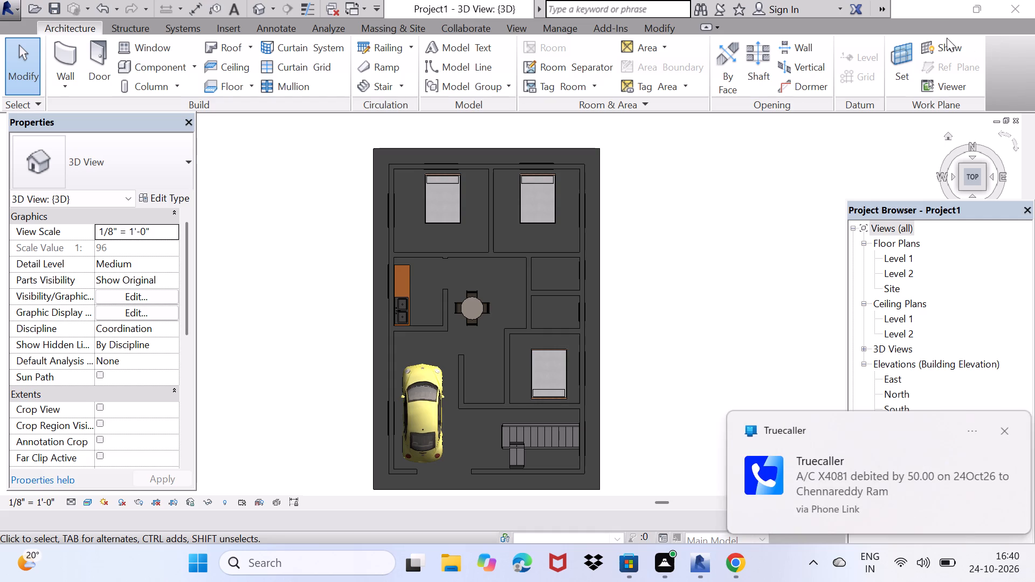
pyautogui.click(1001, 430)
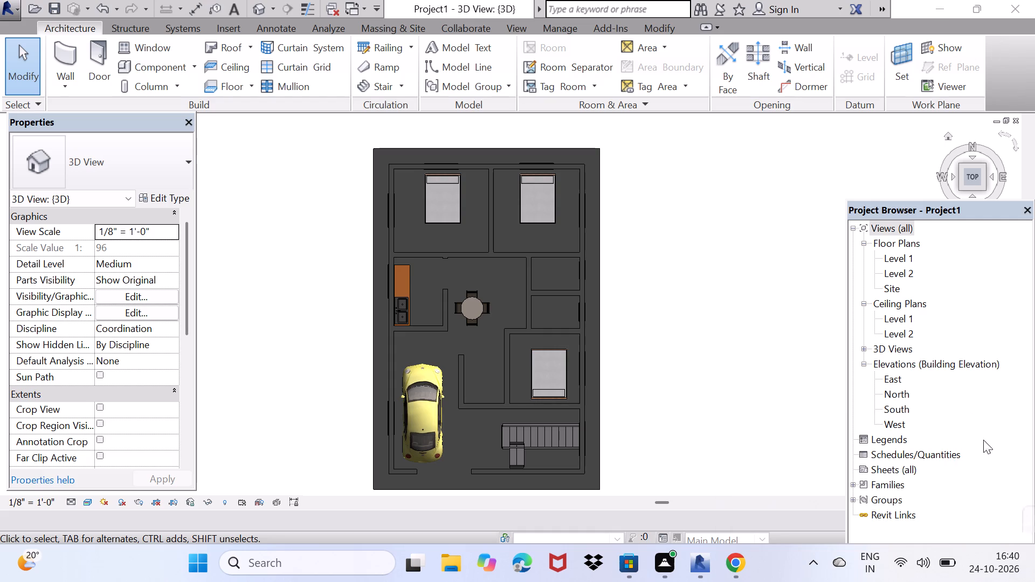
# Draw a closed rectangle of Generic - 8" walls, about 9'-6" by 8'-7", in the empty area east of the house.
pyautogui.moveTo(638, 397); pyautogui.dragTo(491, 435, button='middle')
pyautogui.moveTo(486, 429); pyautogui.dragTo(379, 407, button='middle')
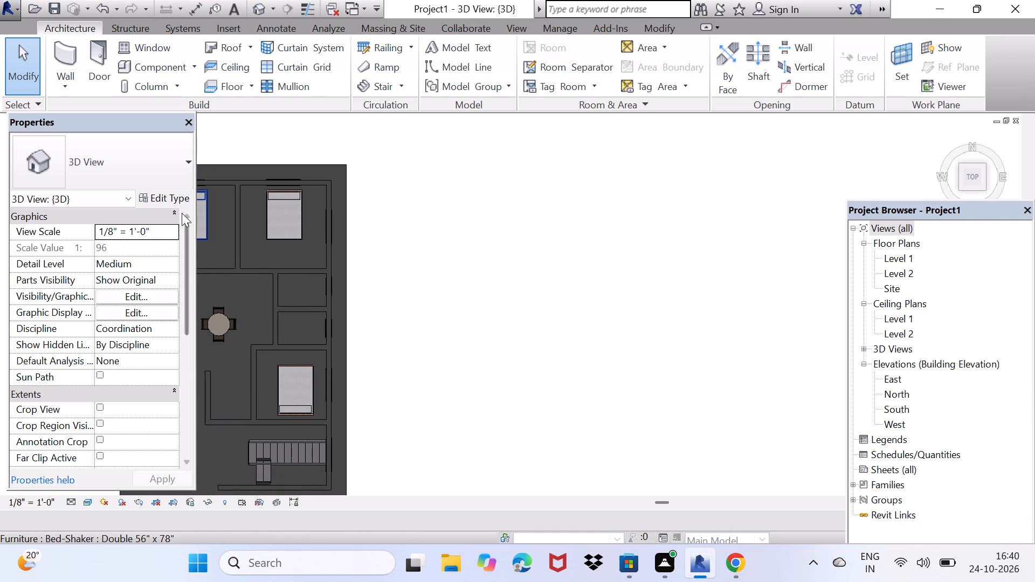
pyautogui.click(57, 52)
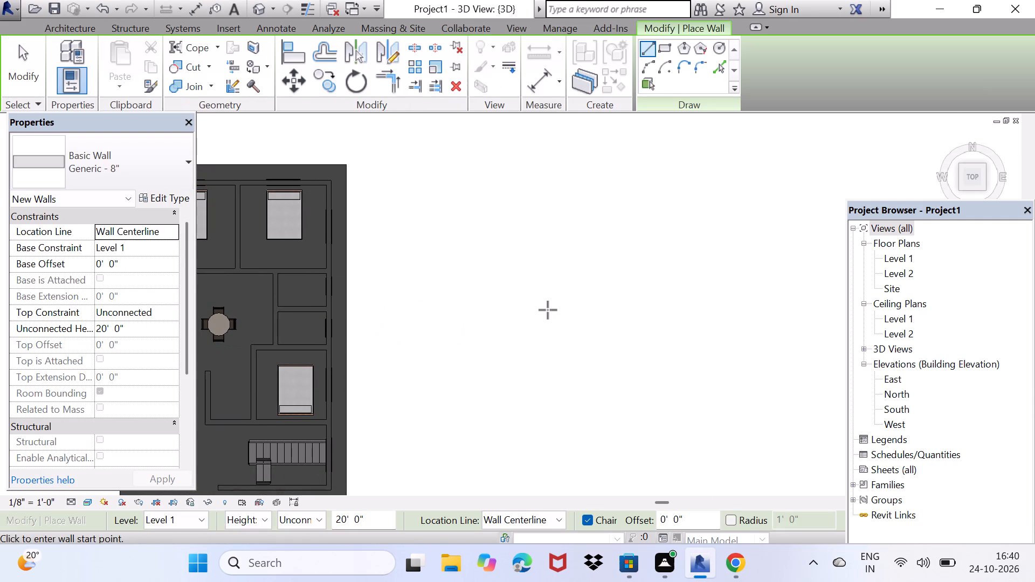
pyautogui.click(583, 336)
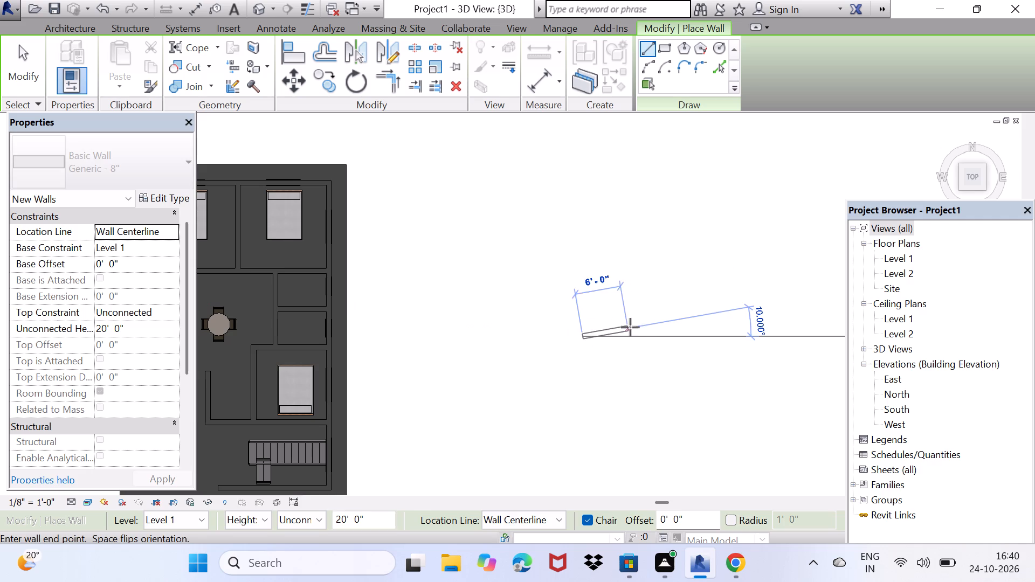
pyautogui.click(656, 342)
pyautogui.click(653, 272)
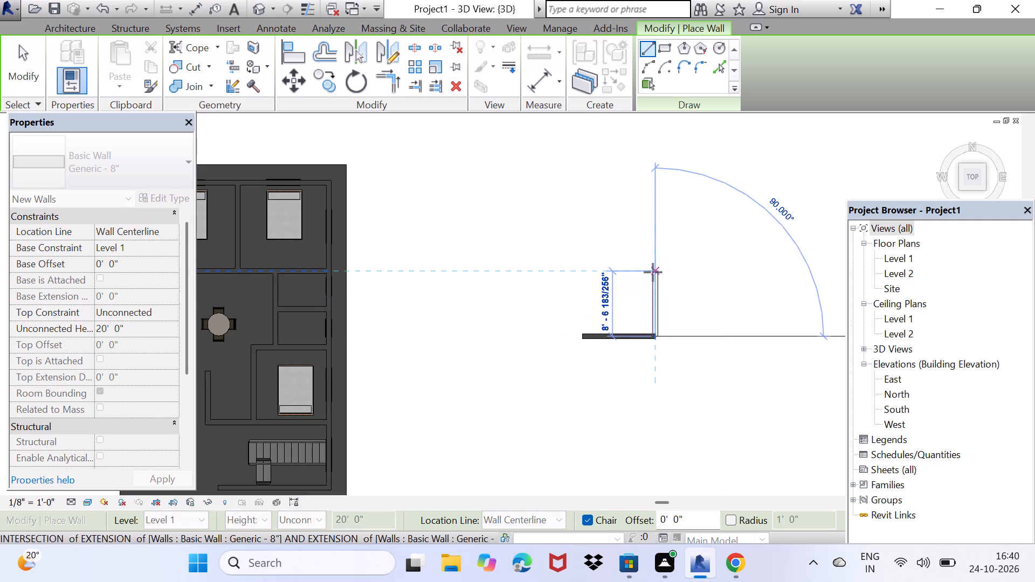
pyautogui.click(581, 278)
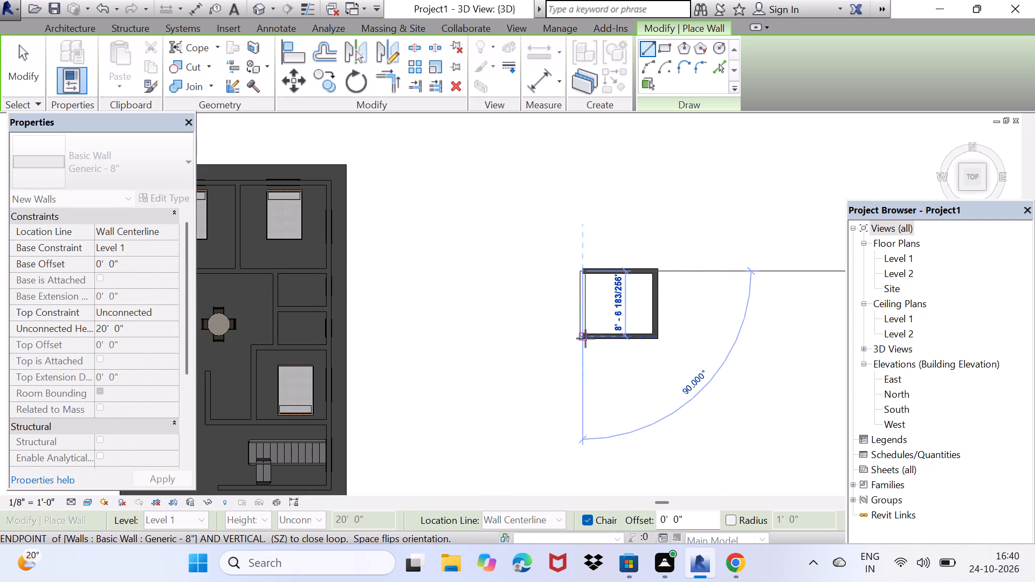
pyautogui.click(585, 338)
# Draw a Generic - 8" wall from west to east across the middle of the new rectangle.
pyautogui.scroll(8, 582, 305)
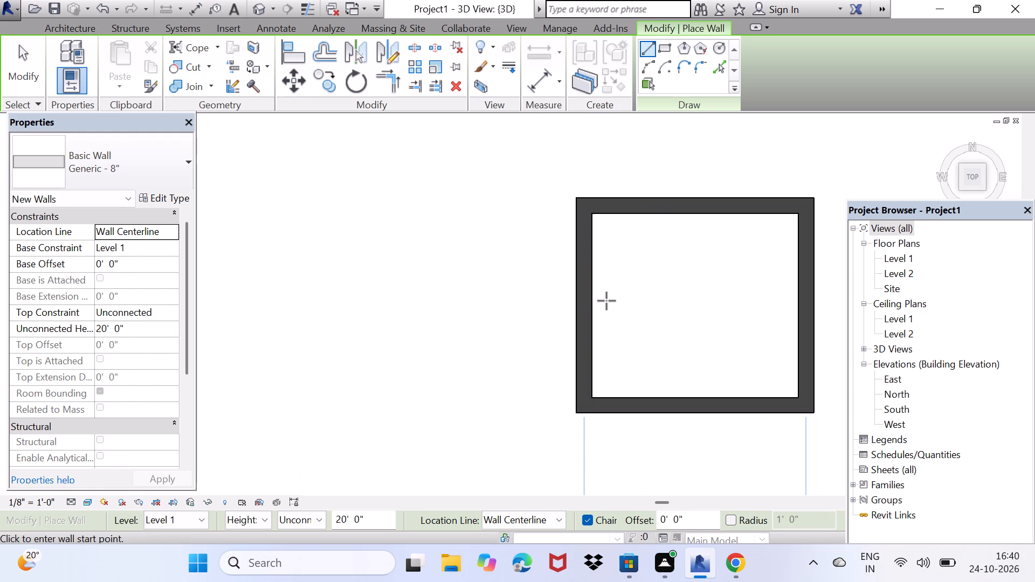
pyautogui.click(589, 294)
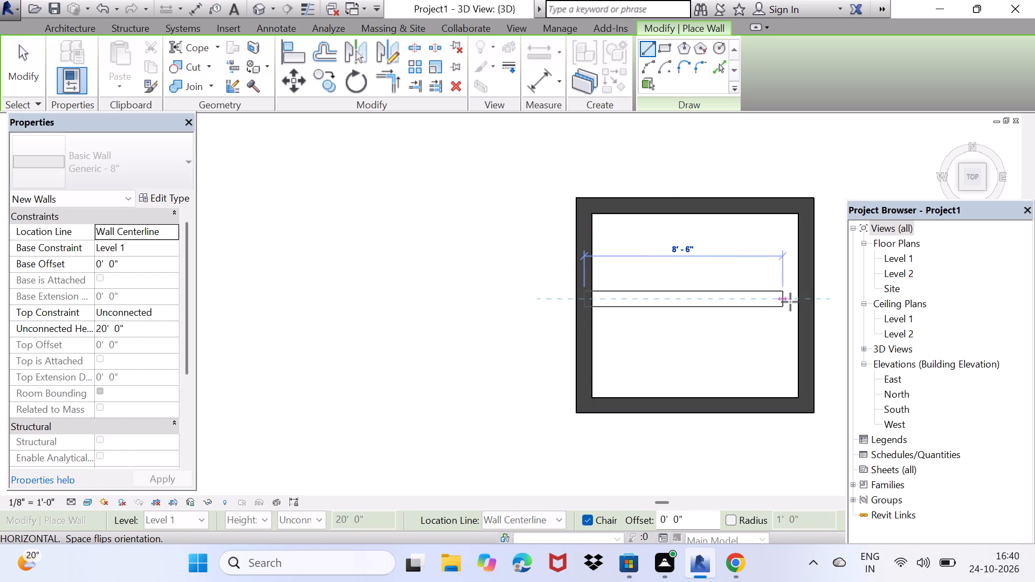
pyautogui.click(795, 302)
# Draw four diagonal Generic - 8" walls inside the rectangle, forming a diamond between the approximate midpoints of its sides.
pyautogui.scroll(2, 603, 311)
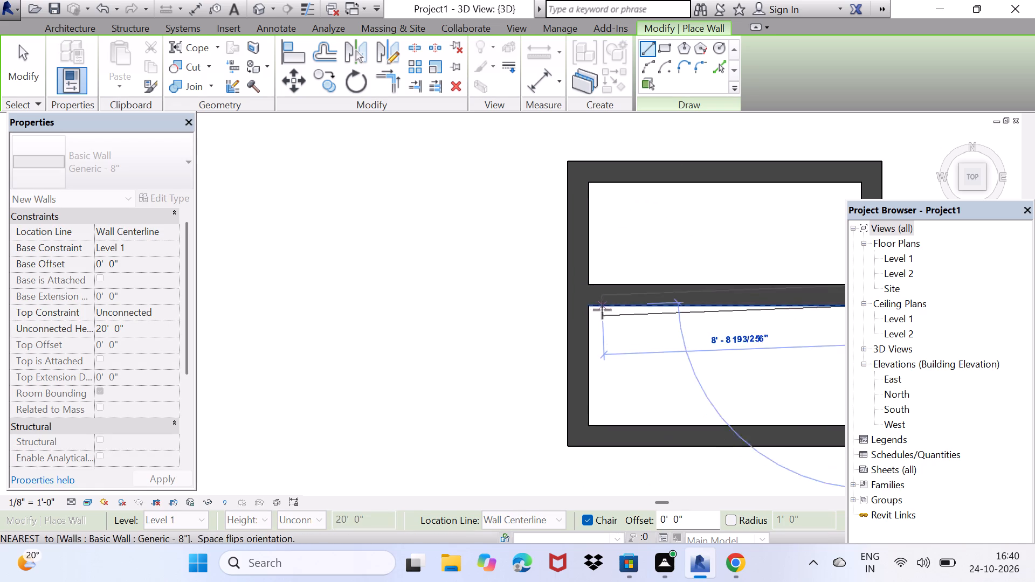
pyautogui.scroll(-2, 679, 297)
pyautogui.moveTo(722, 313); pyautogui.dragTo(597, 329, button='middle')
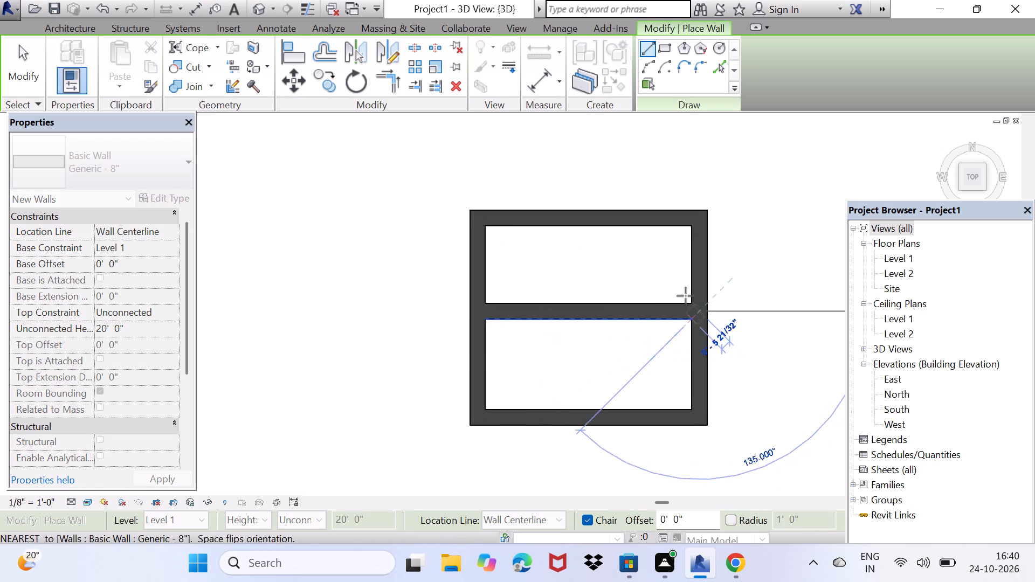
pyautogui.click(577, 216)
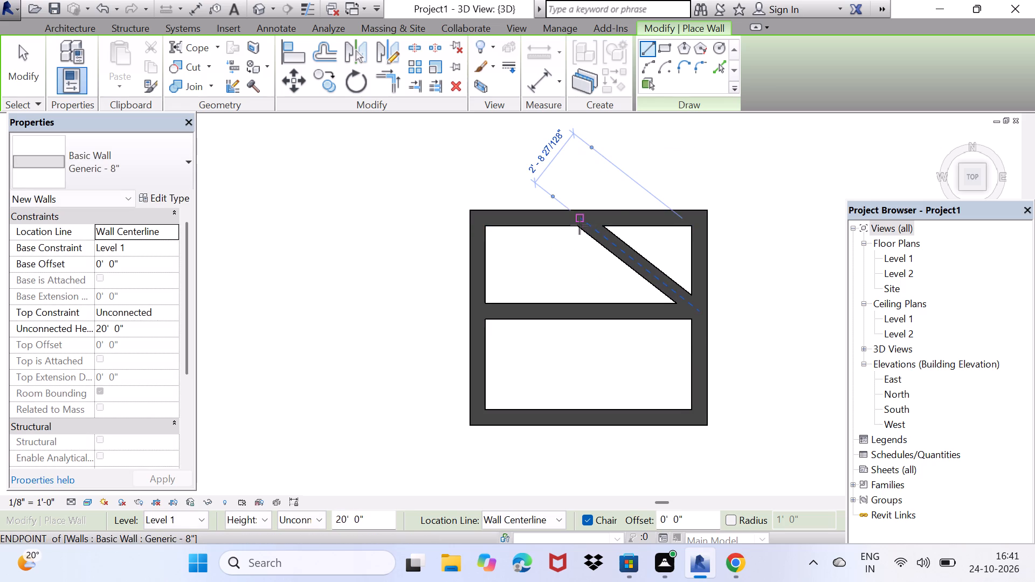
pyautogui.click(579, 225)
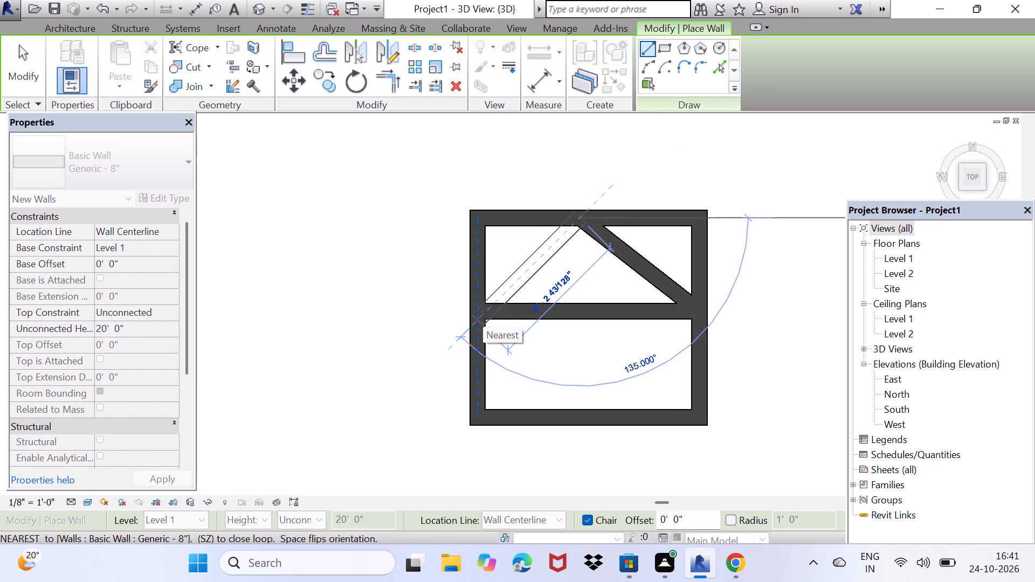
pyautogui.click(483, 314)
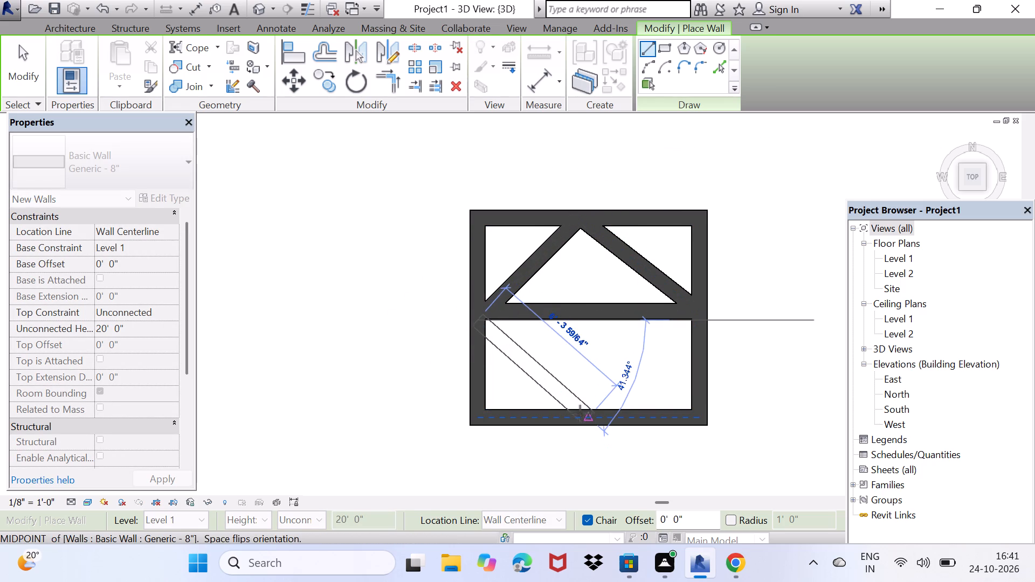
pyautogui.click(579, 414)
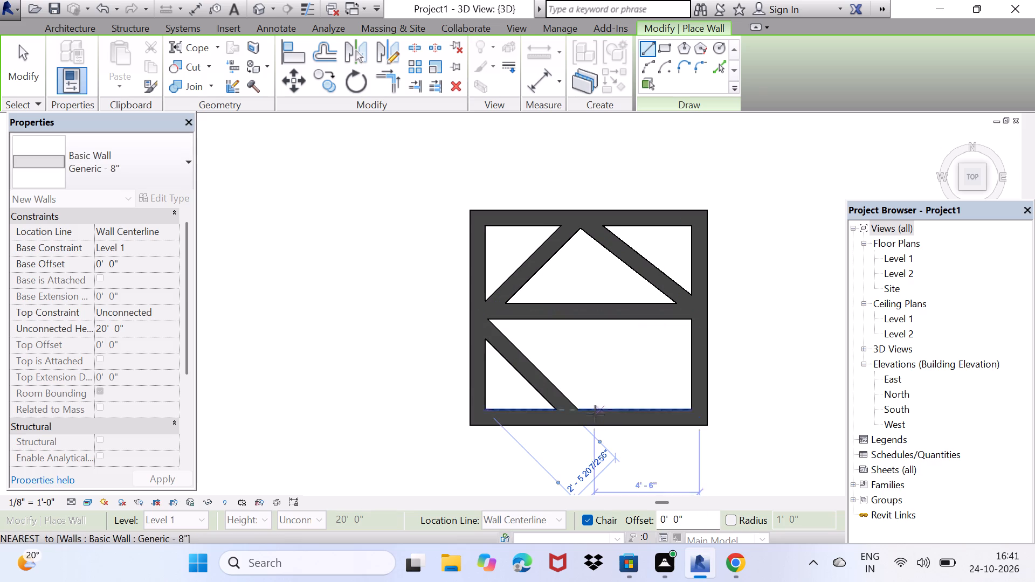
pyautogui.click(584, 418)
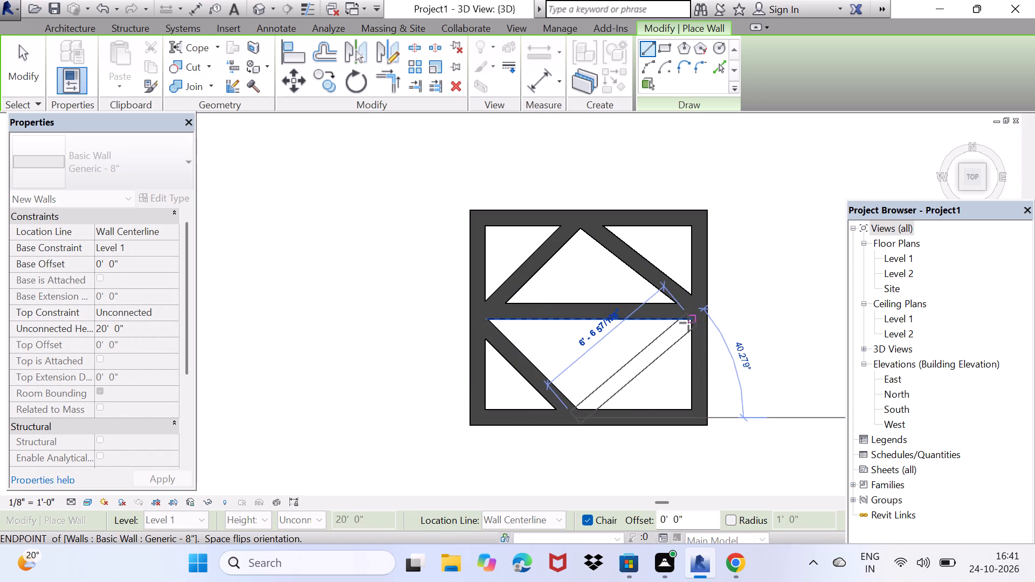
pyautogui.click(688, 323)
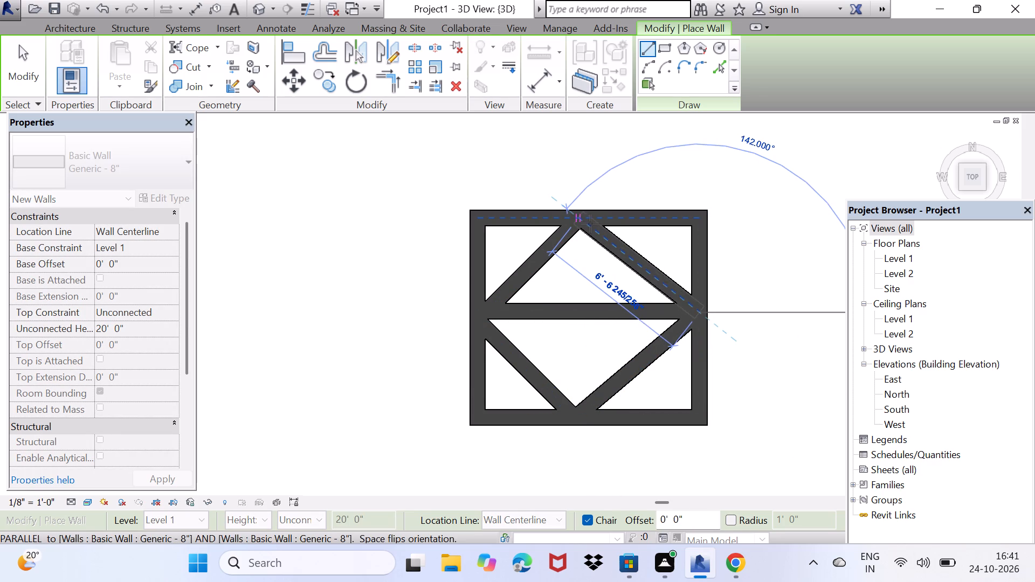
pyautogui.press('Escape')
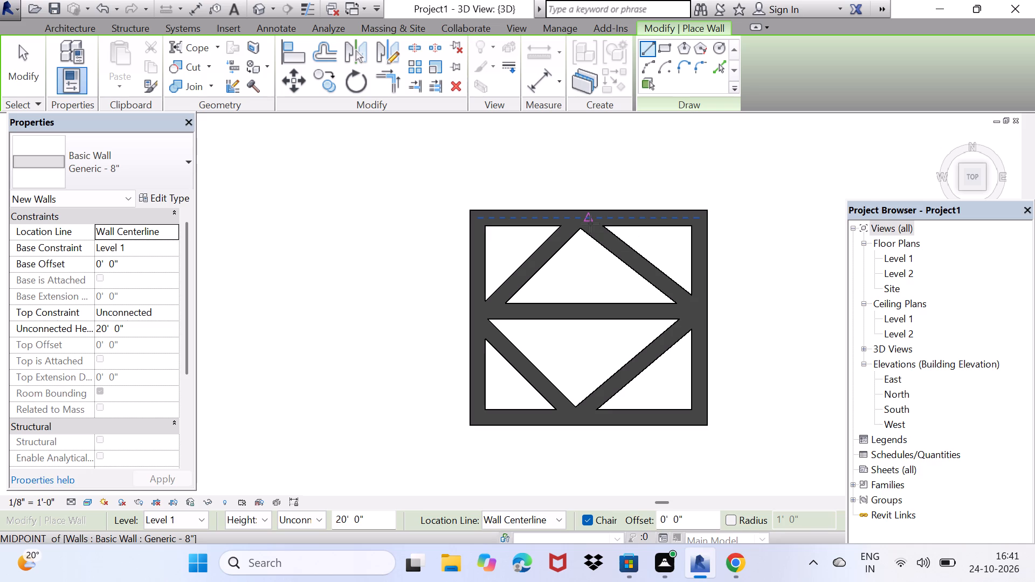
# Close Revit.
pyautogui.click(1027, 14)
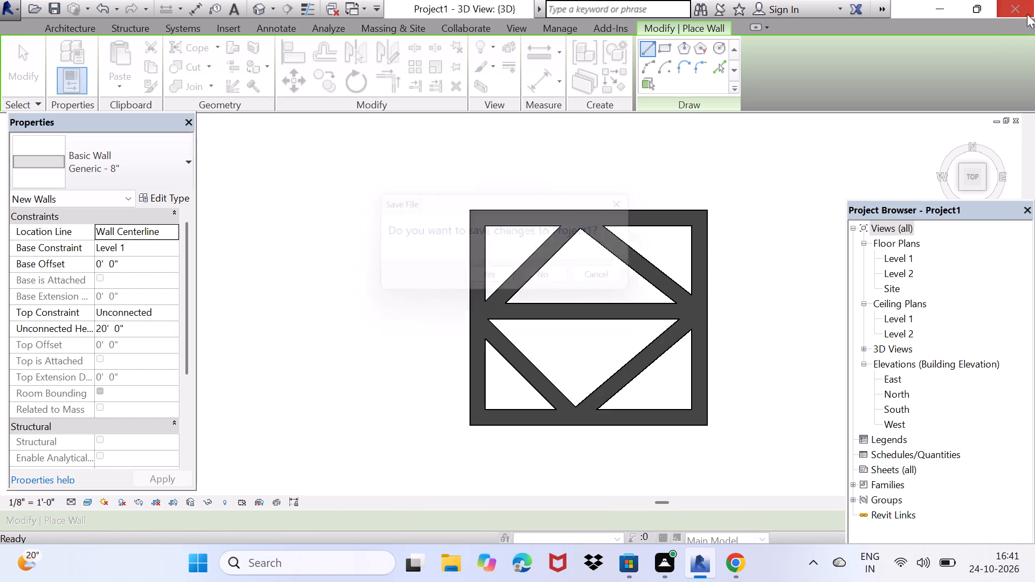